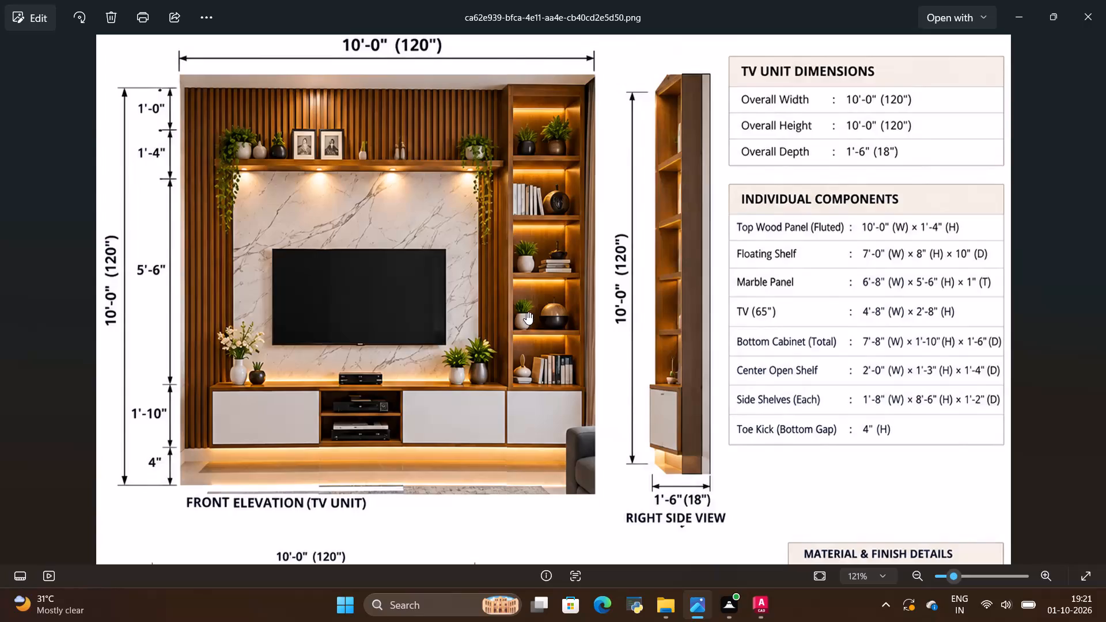
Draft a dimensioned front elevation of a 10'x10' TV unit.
Look through the reference images, comparing the dark wood texture with the TV unit sheet's elevations, dimensions and material finishes.
key(Left)
key(Right)
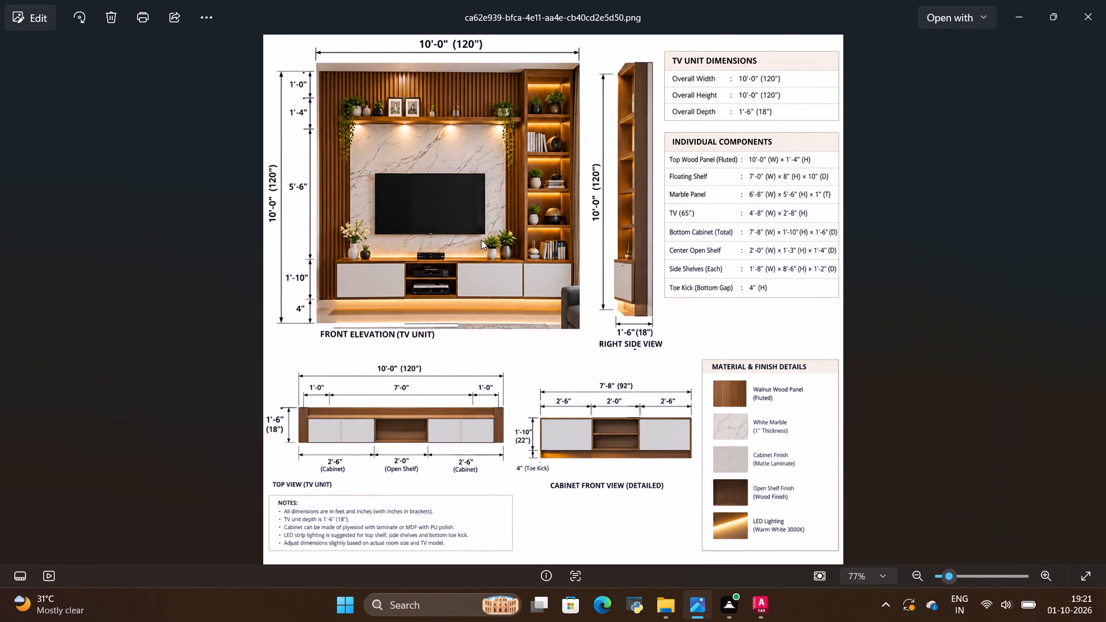
key(Left)
key(Left)
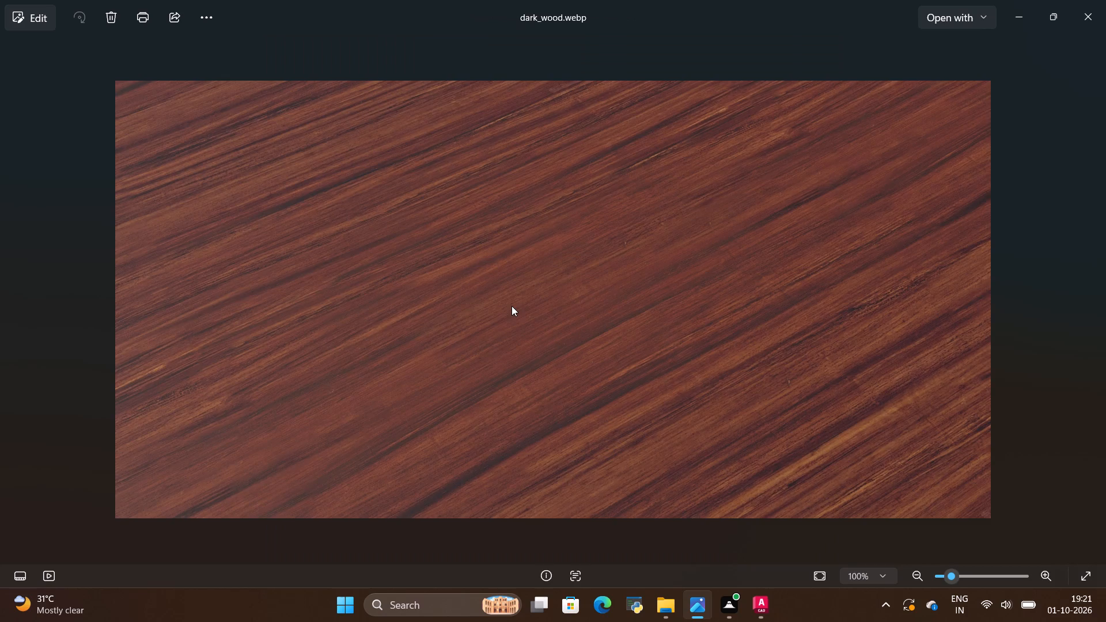
key(Left)
key(Right)
key(Right)
key(Right)
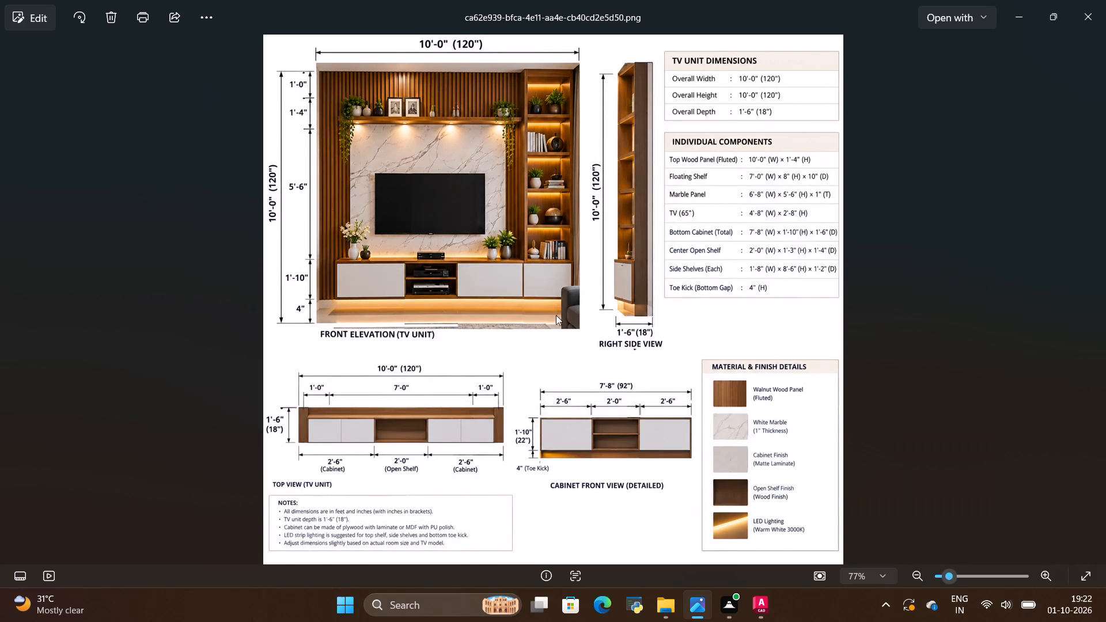
scroll(556, 315, down, 1)
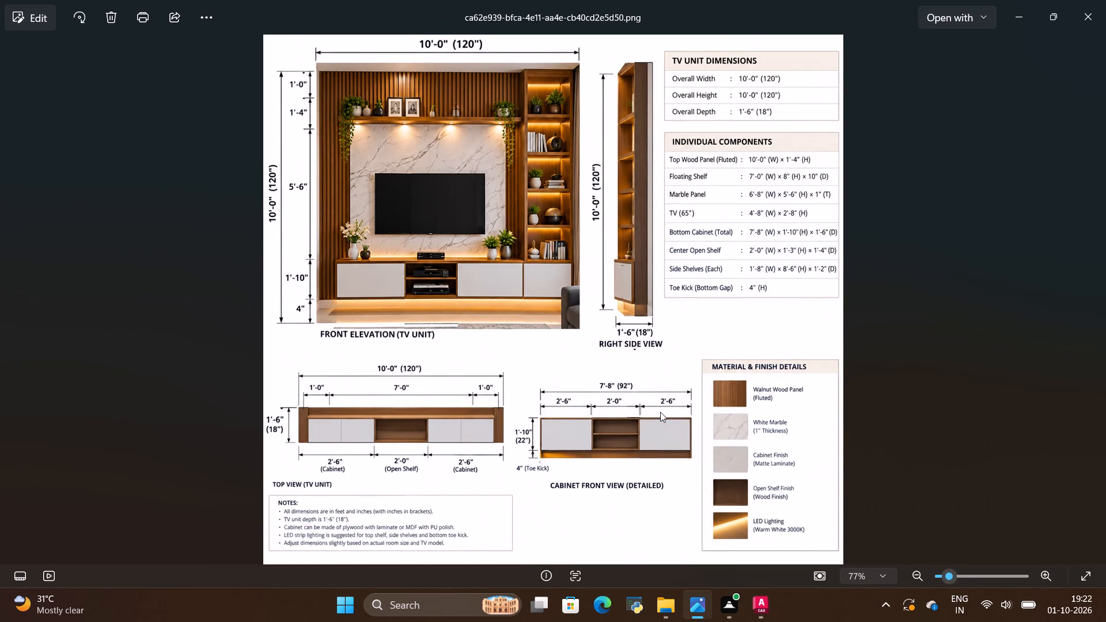
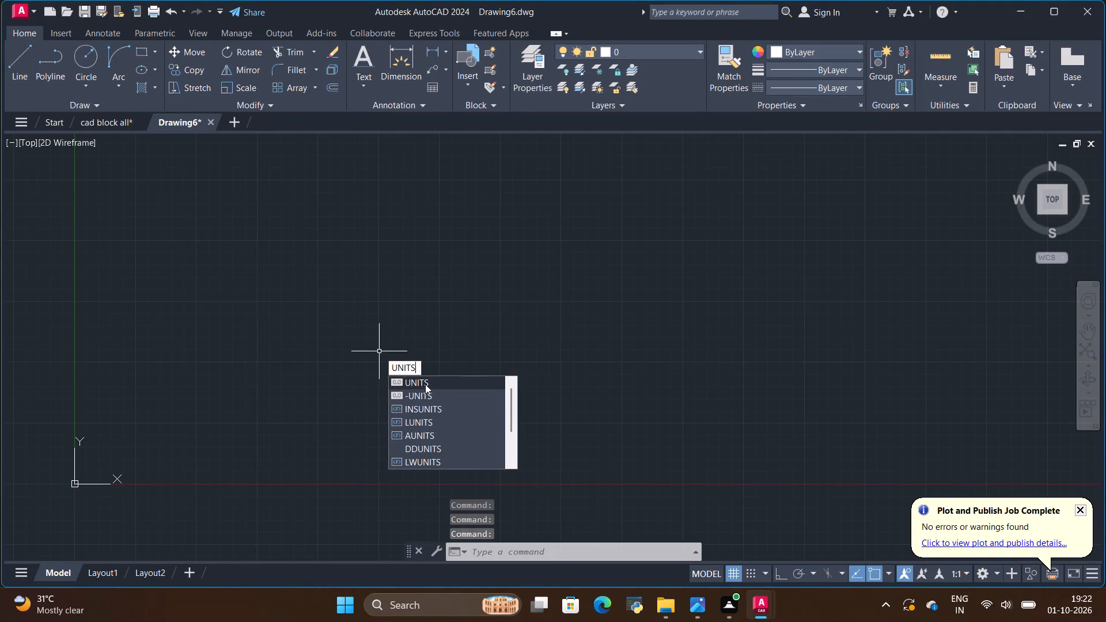
Set the drawing units to Engineering length with 0'-0.00" precision and an insertion scale of Inches.
click(427, 382)
click(481, 198)
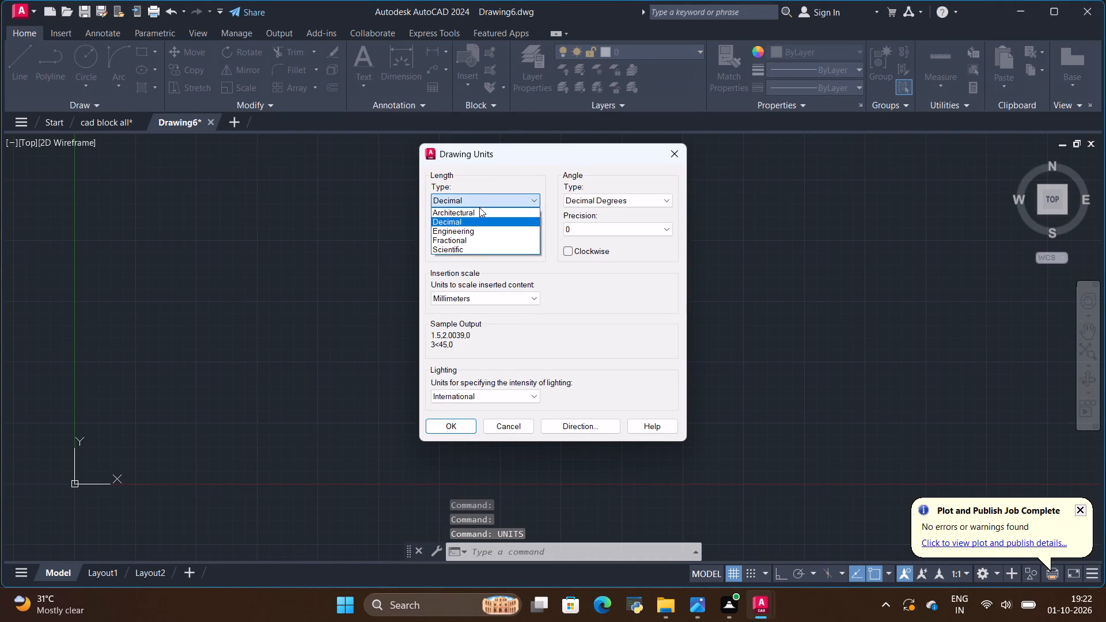
click(463, 232)
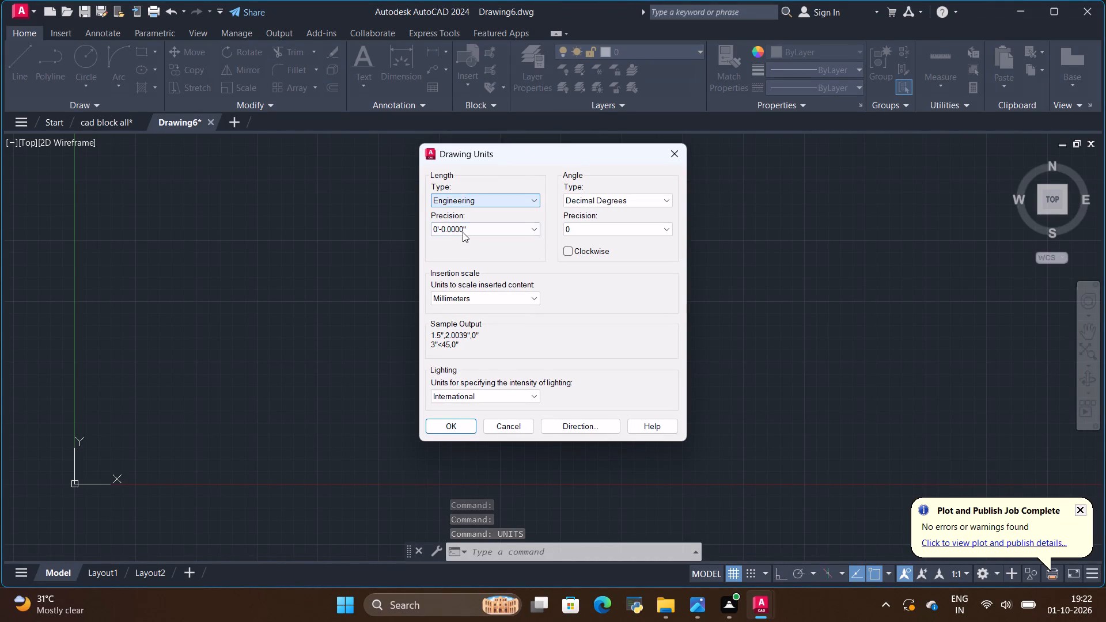
click(478, 233)
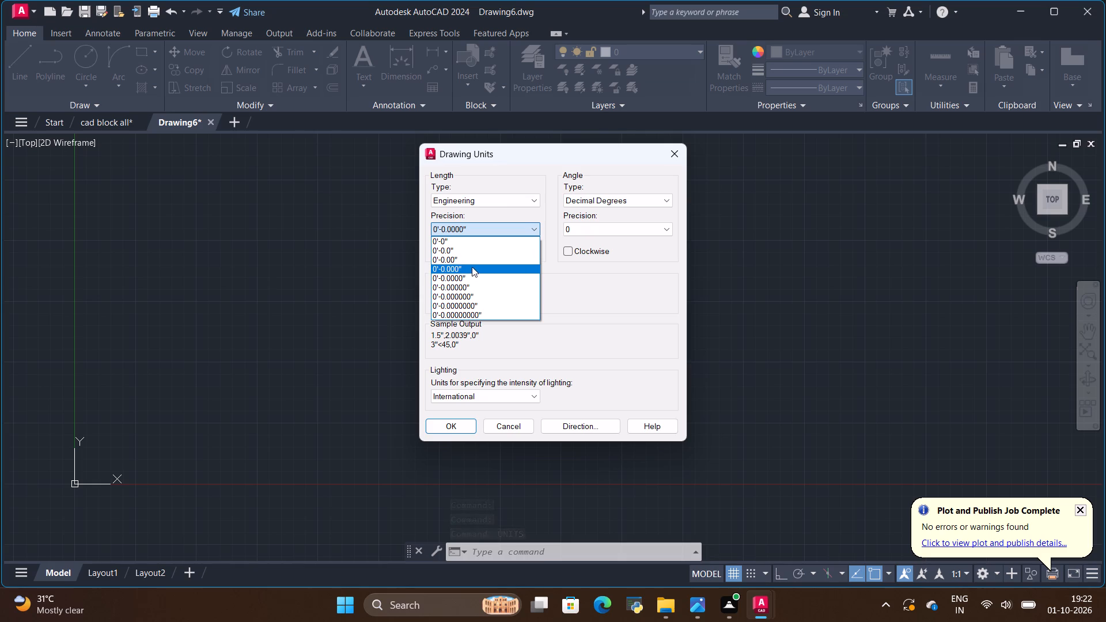
click(467, 261)
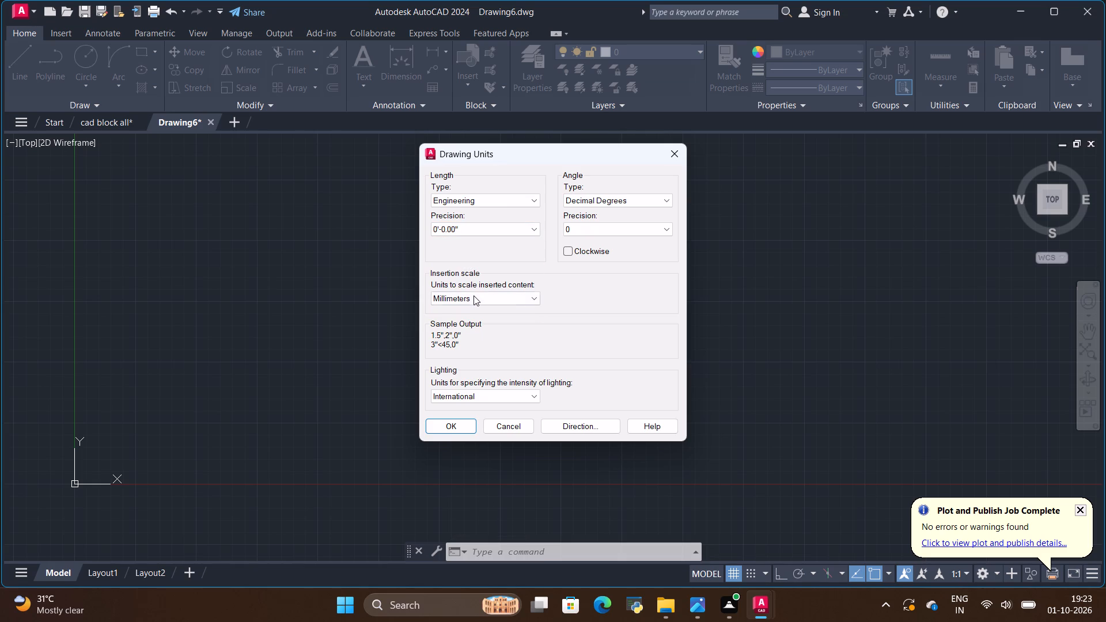
click(487, 300)
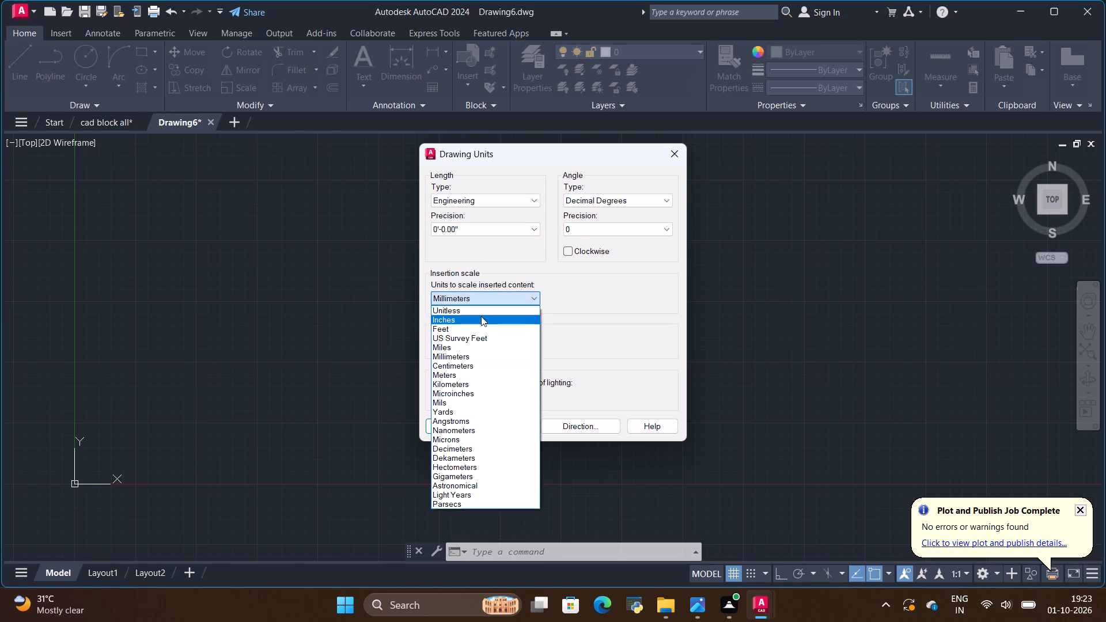
click(469, 320)
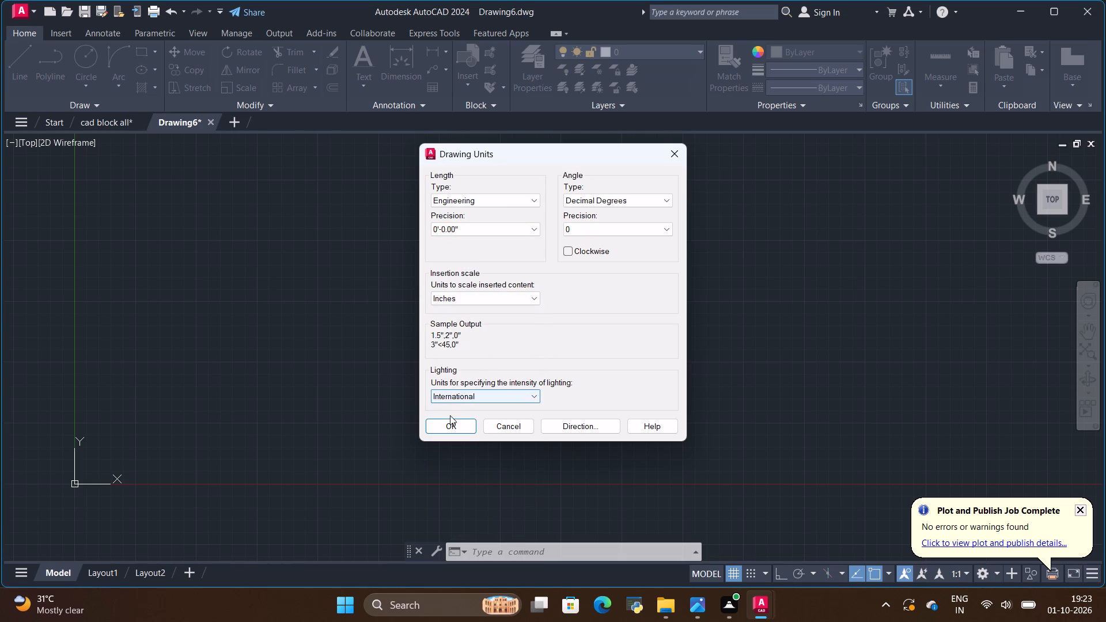
click(447, 423)
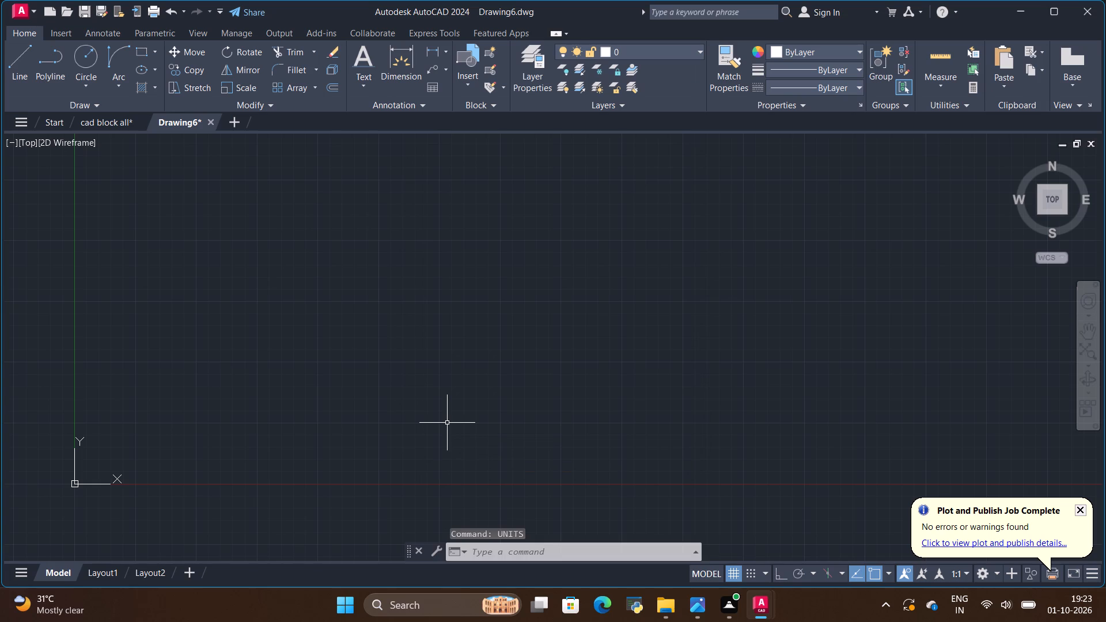
Switch to the image viewer to consult the TV unit reference sheet's elevations and dimensions.
click(705, 609)
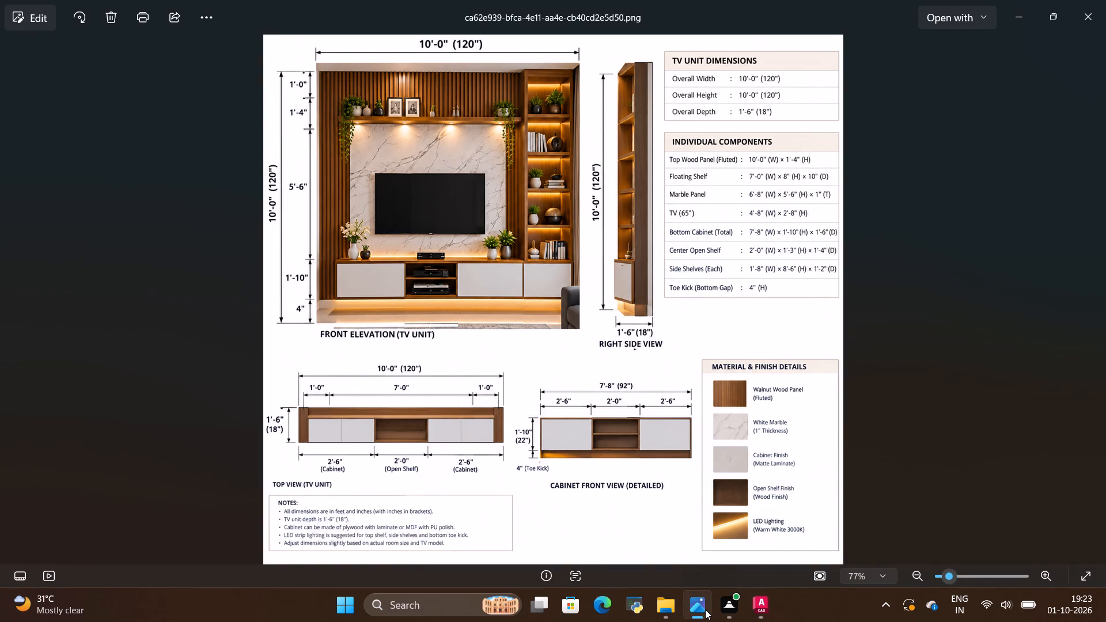
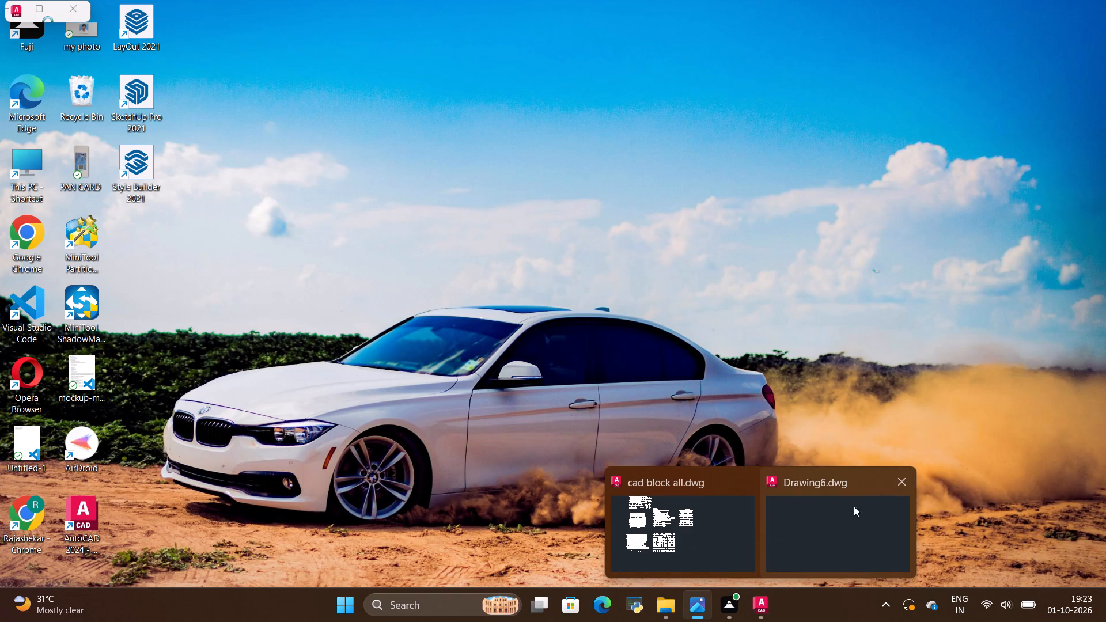
Close Drawing6.dwg.
click(904, 482)
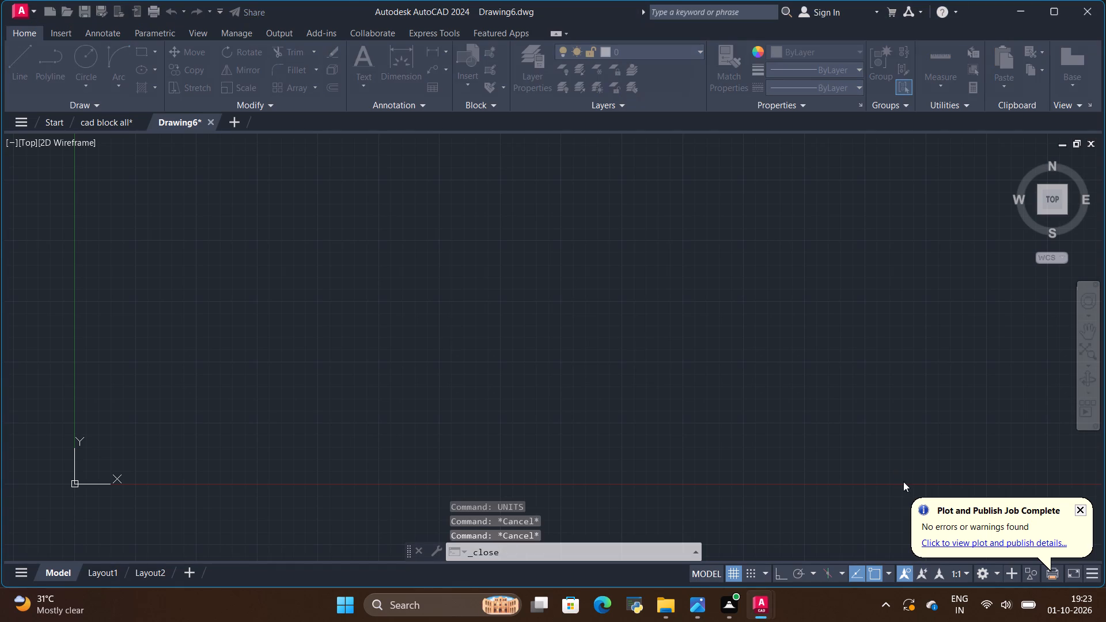
click(554, 329)
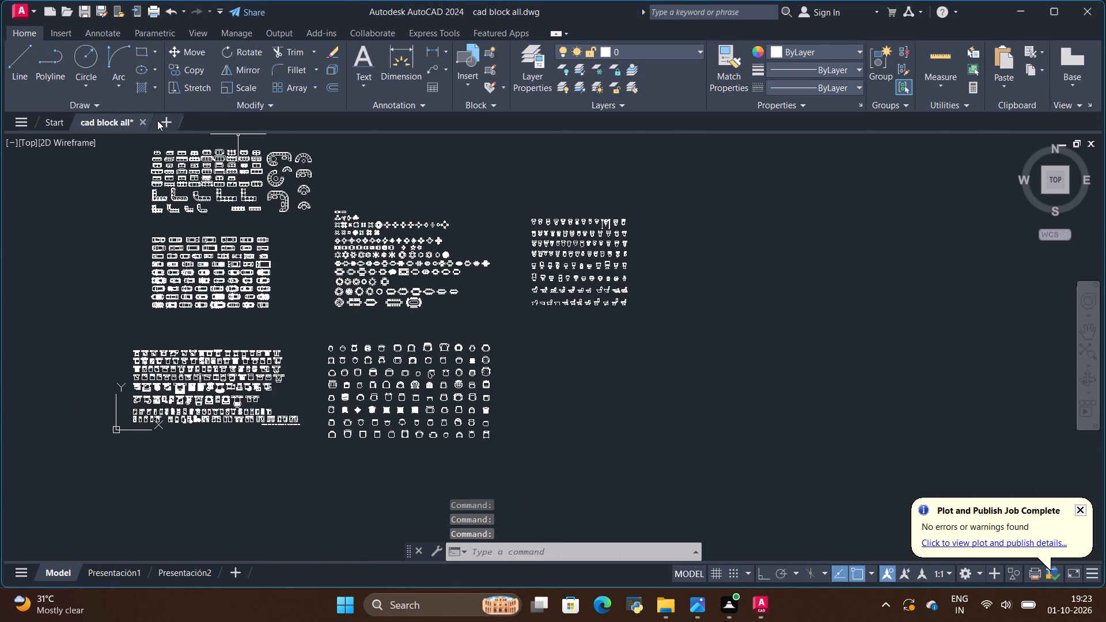
Start a new blank drawing.
click(160, 120)
scroll(386, 367, down, 2)
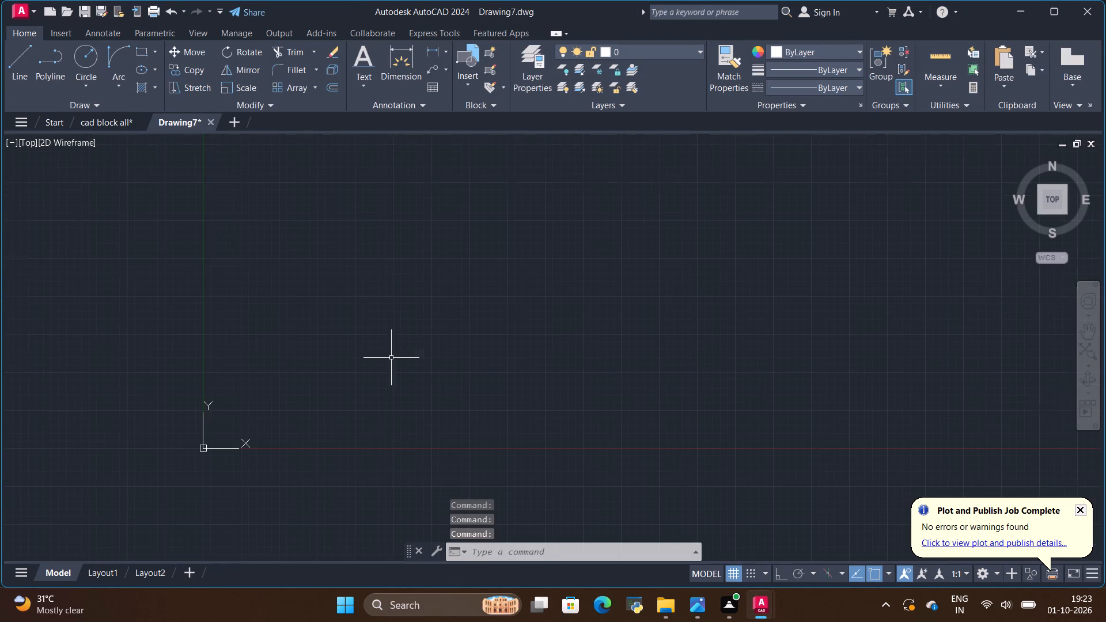
Close cad block all.dwg without saving its changes.
click(139, 119)
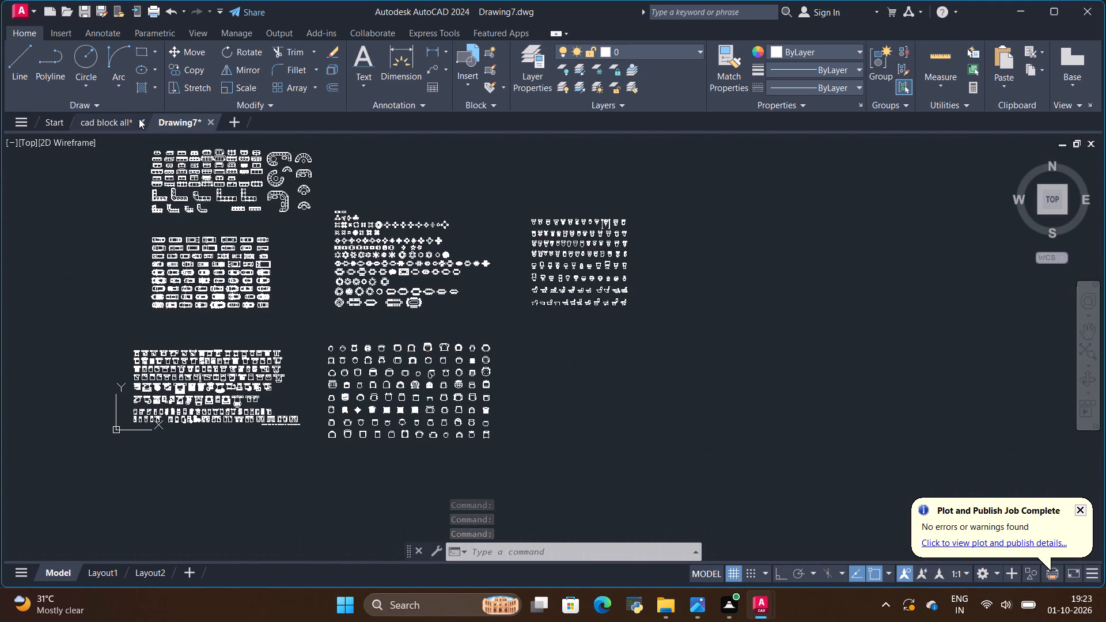
click(608, 341)
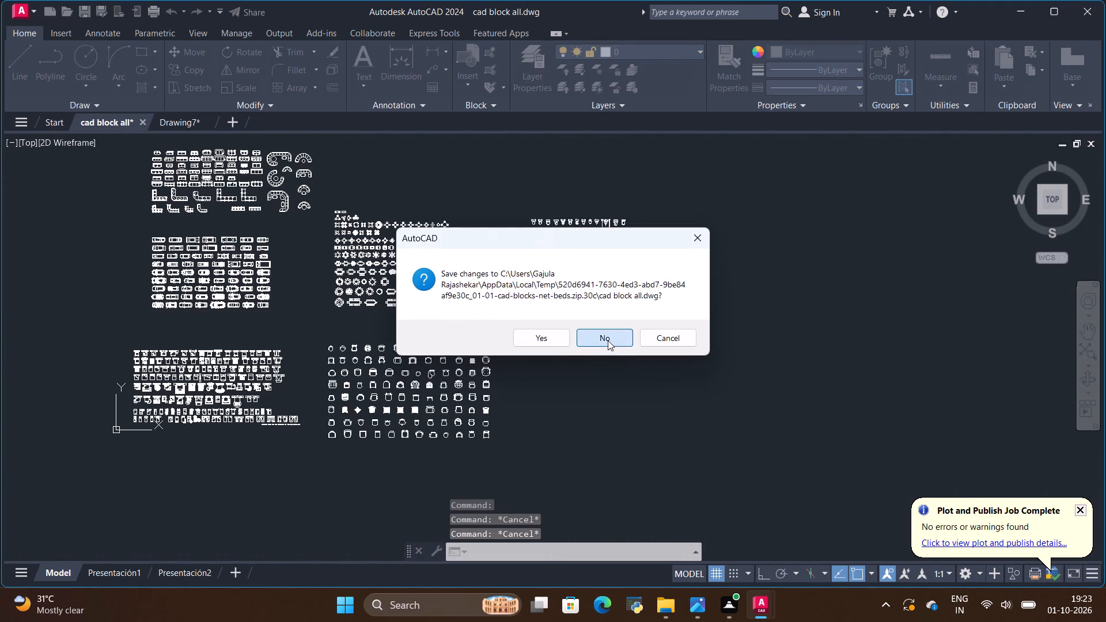
Set the new drawing's units to Engineering length with 0'-0.00" precision and an insertion scale of Inches.
scroll(325, 261, down, 2)
scroll(403, 287, up, 2)
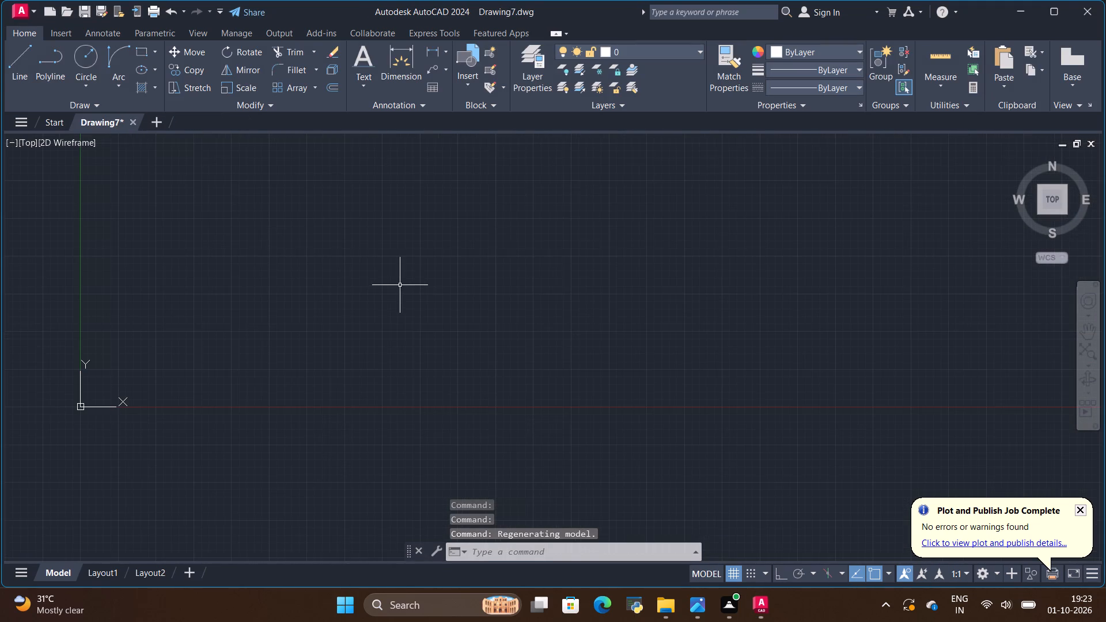
scroll(281, 217, up, 2)
scroll(291, 217, down, 2)
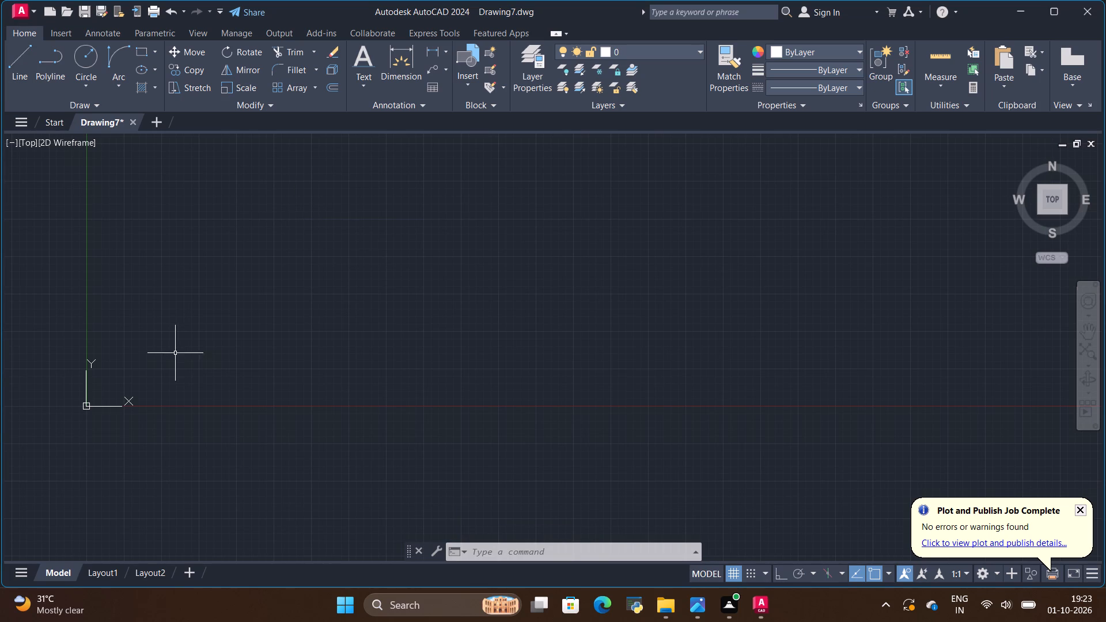
key(Escape)
click(525, 553)
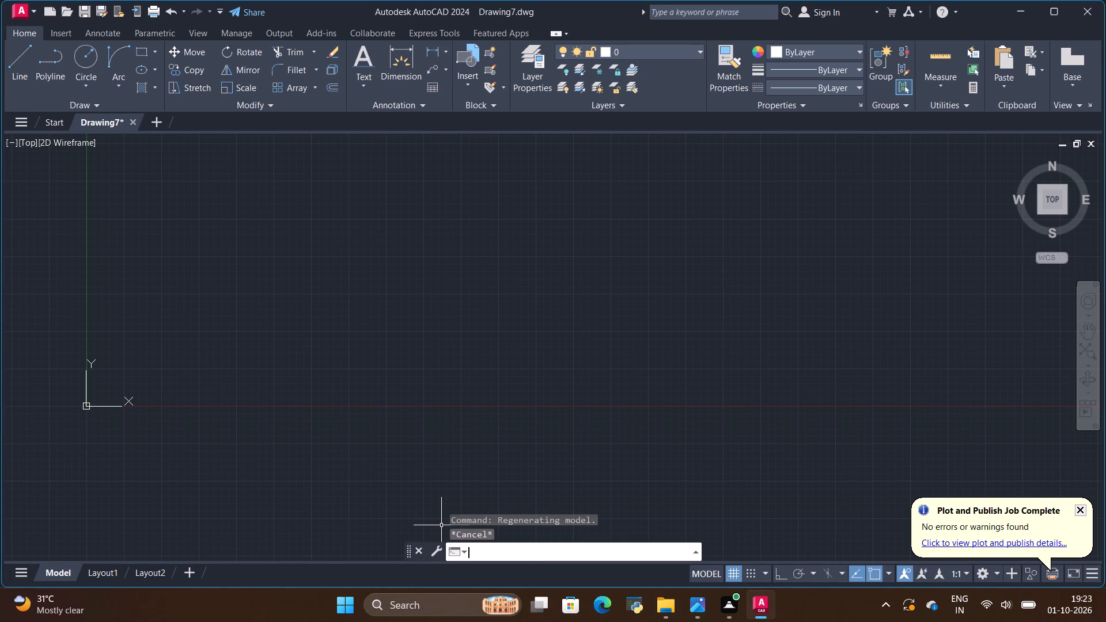
text(uni)
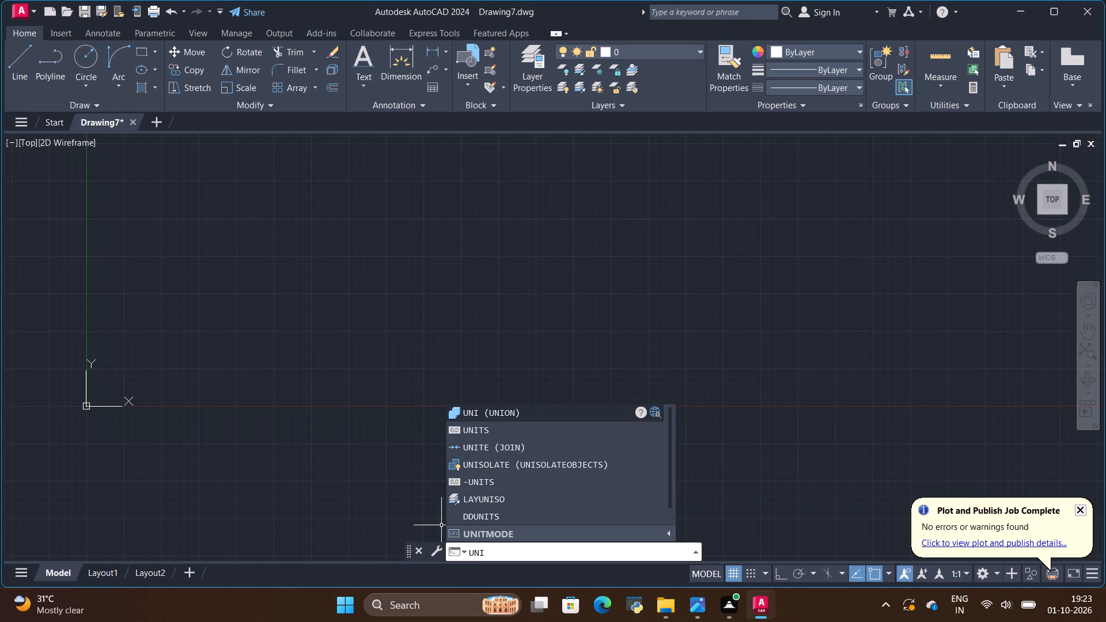
click(499, 429)
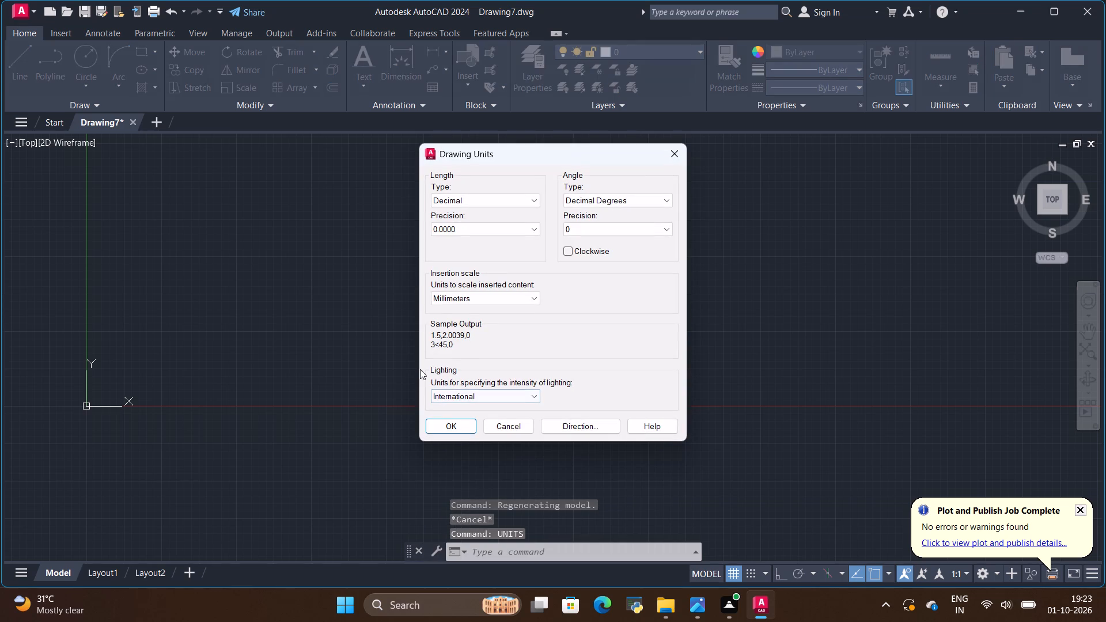
click(483, 202)
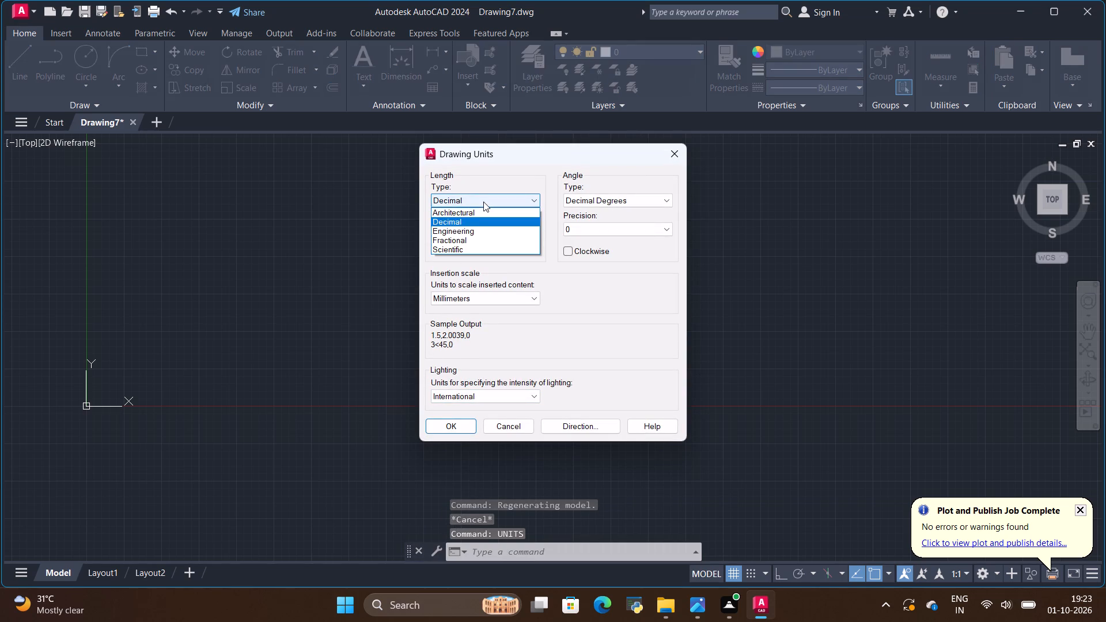
click(444, 229)
click(472, 231)
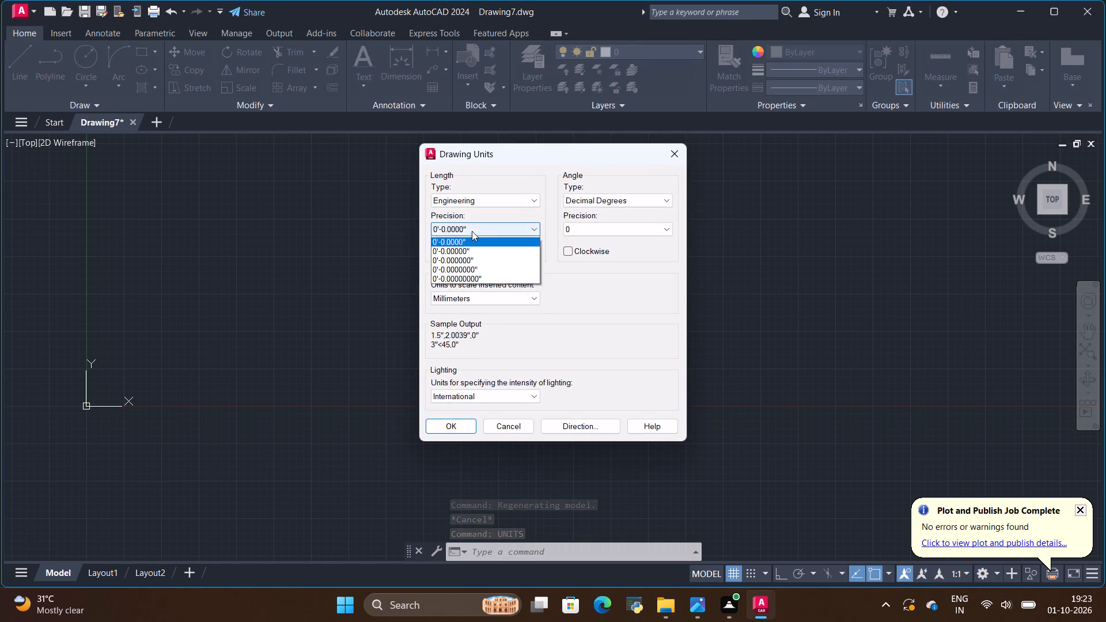
click(471, 259)
click(480, 300)
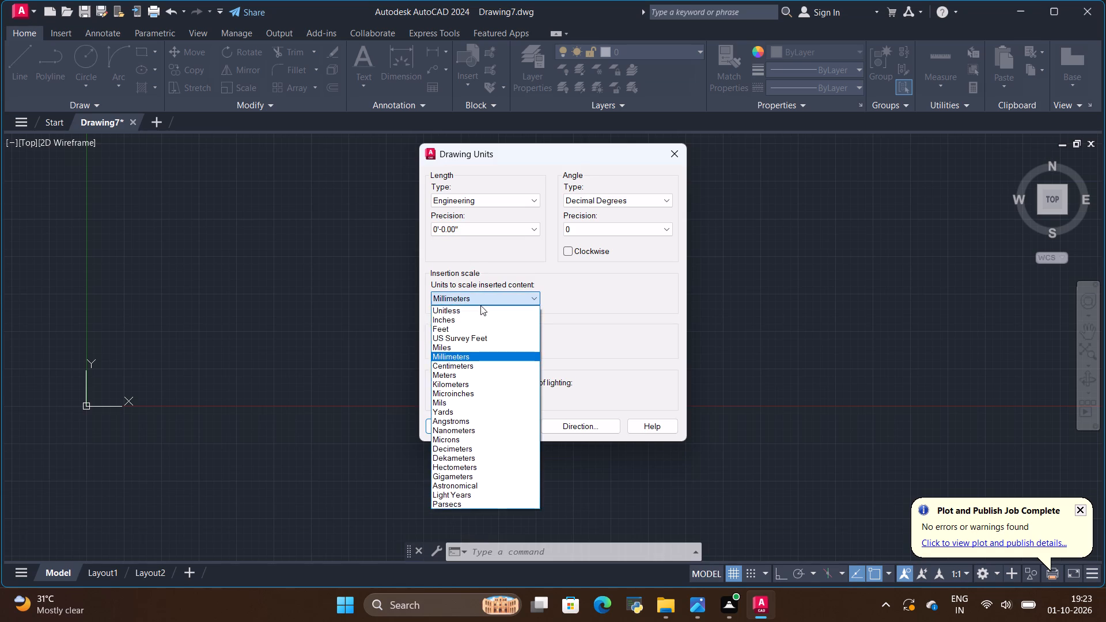
click(473, 323)
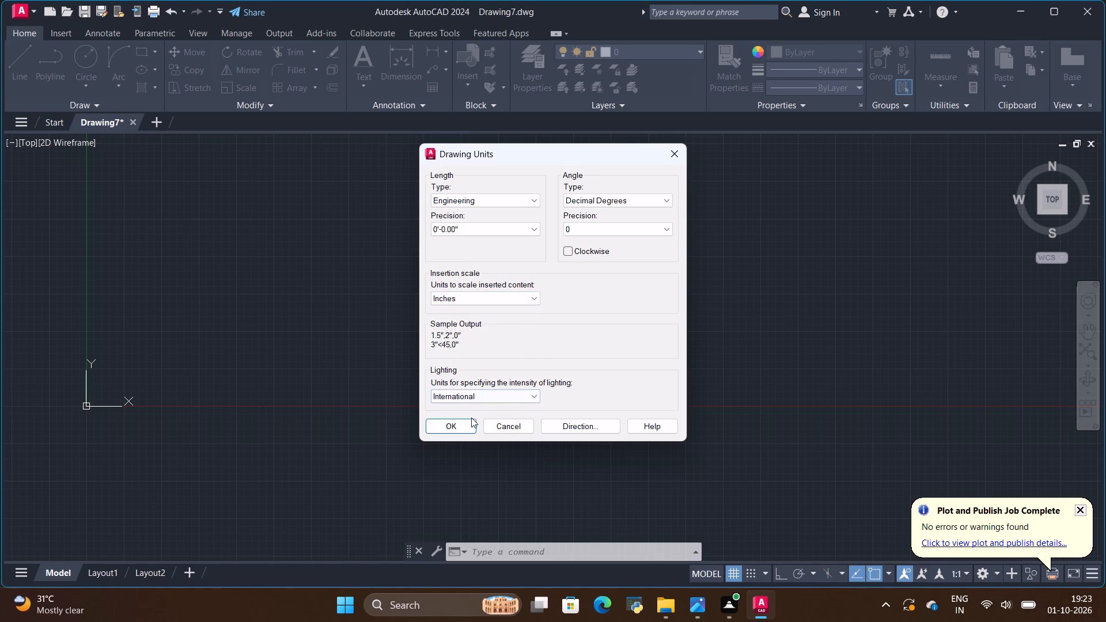
click(464, 426)
Switch to the image viewer to examine the TV unit's front elevation and overall dimensions, then return to AutoCAD.
scroll(404, 364, down, 2)
scroll(368, 309, up, 2)
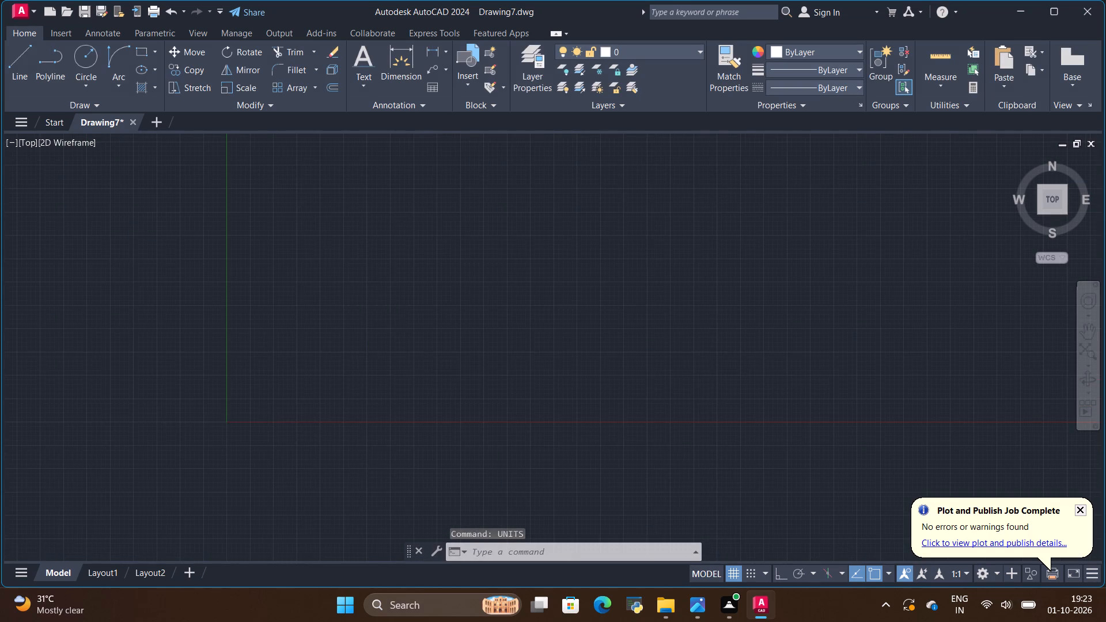
click(685, 609)
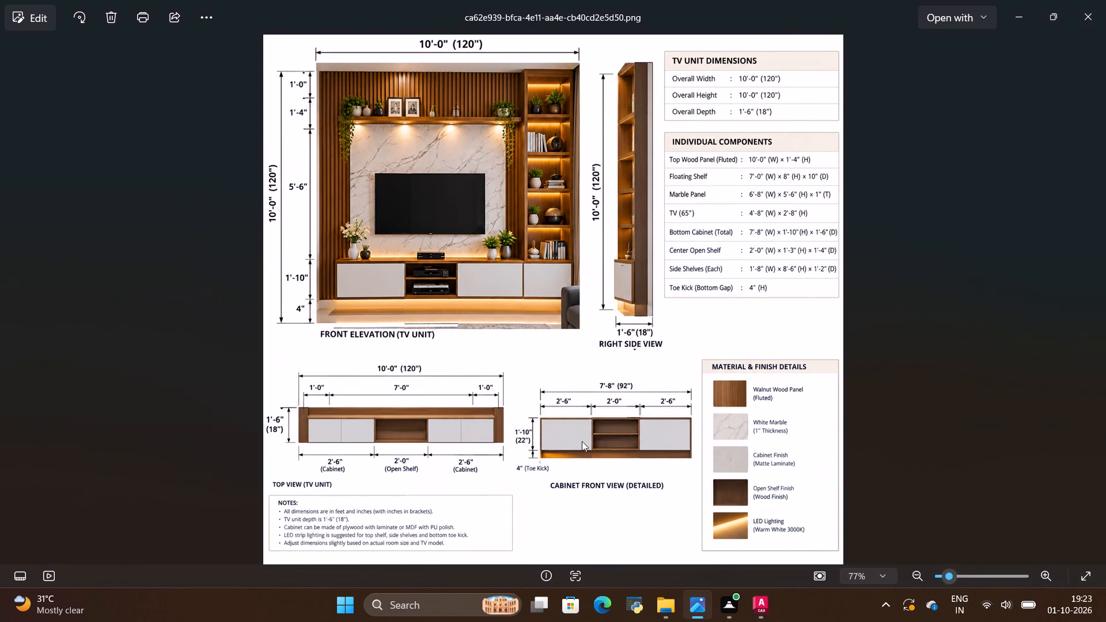
key(alt+Tab)
key(alt+Tab)
key(alt+Tab)
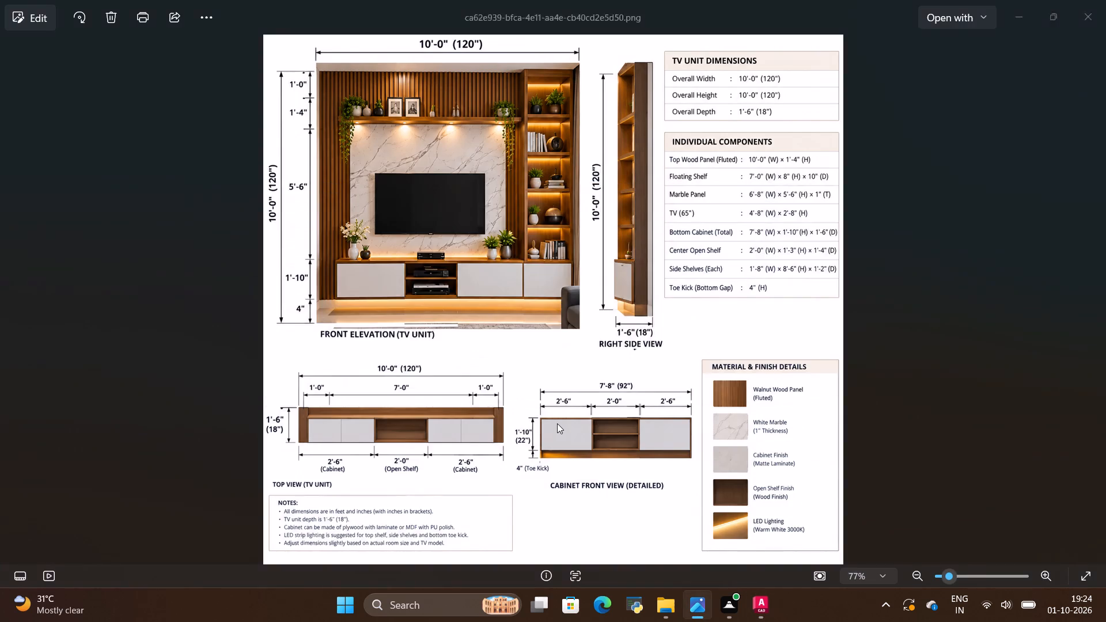
key(alt+Tab)
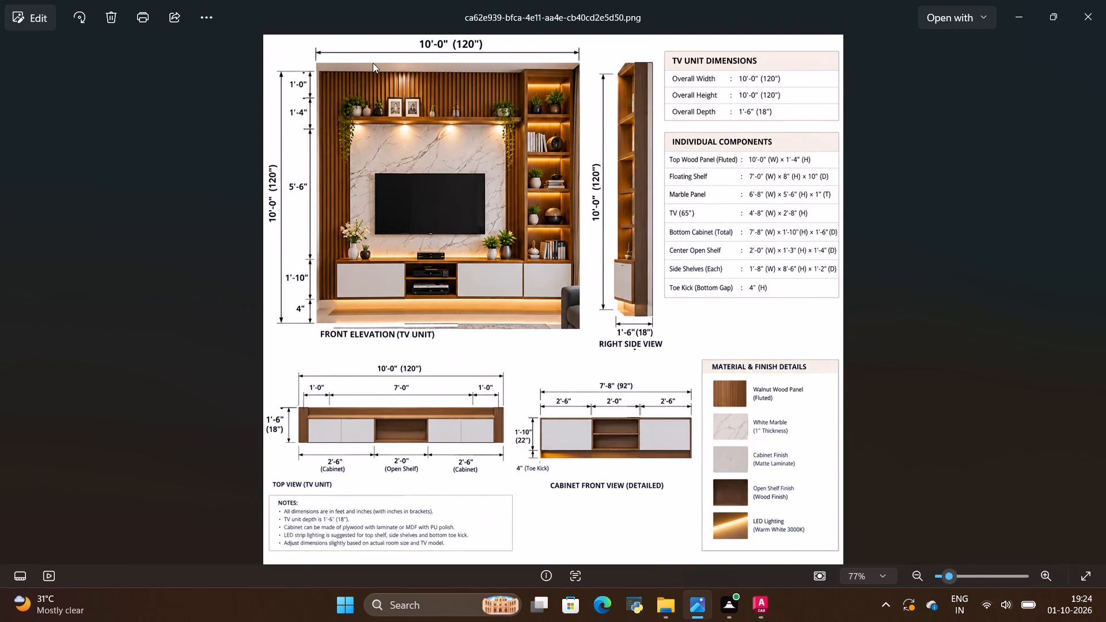
key(alt+Tab)
Turn on Ortho mode and draw a single 10' vertical line downward from a point above the origin, checking the reference sheet.
click(24, 70)
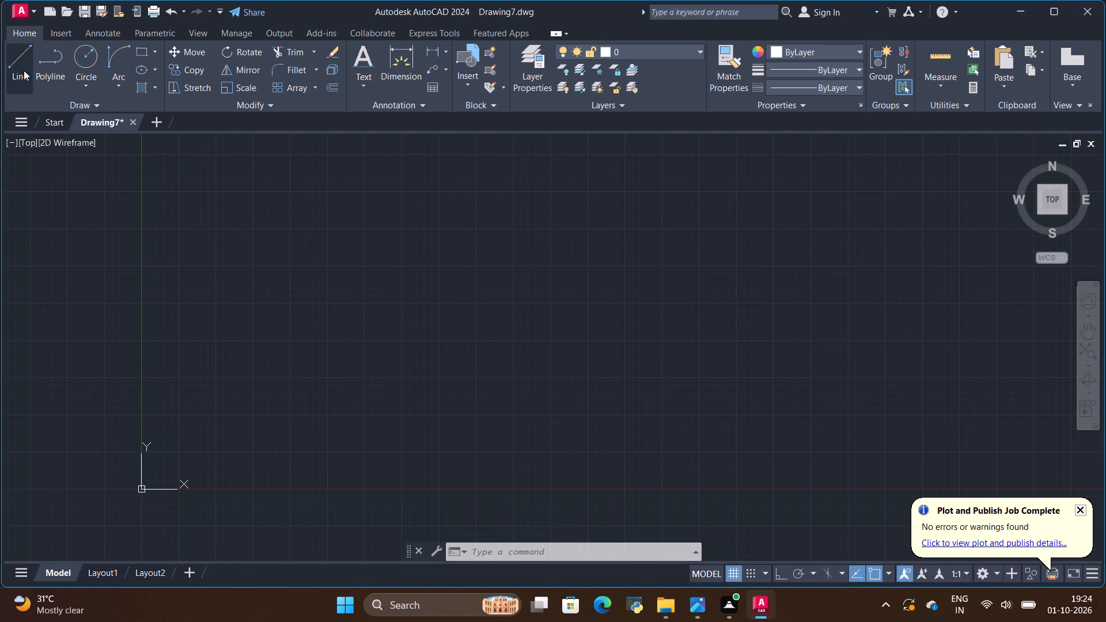
click(778, 578)
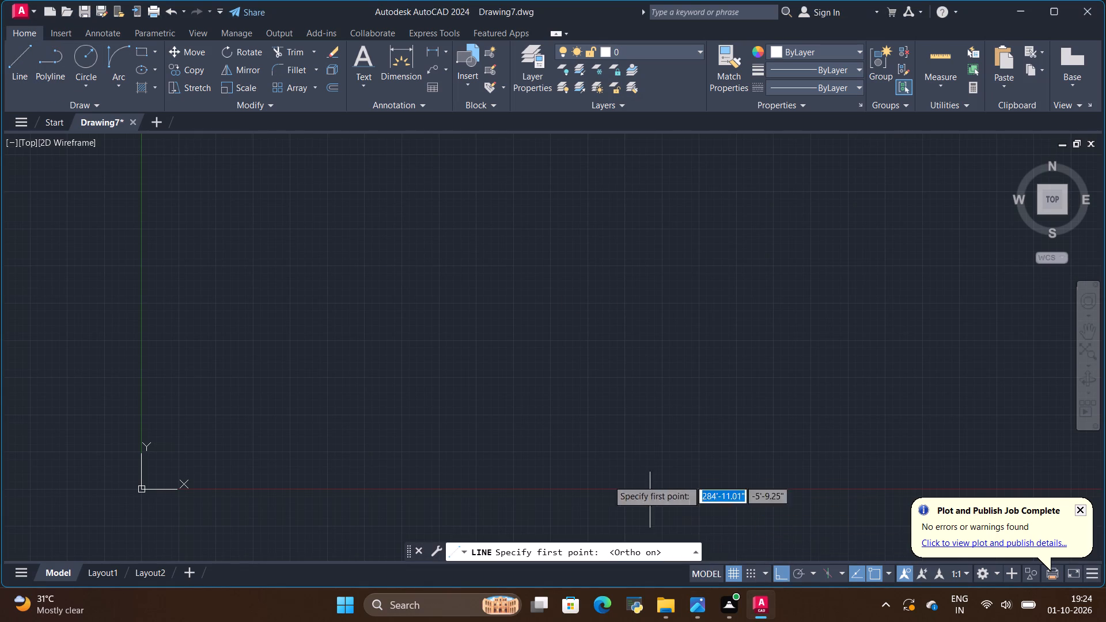
scroll(334, 361, down, 2)
scroll(364, 278, up, 2)
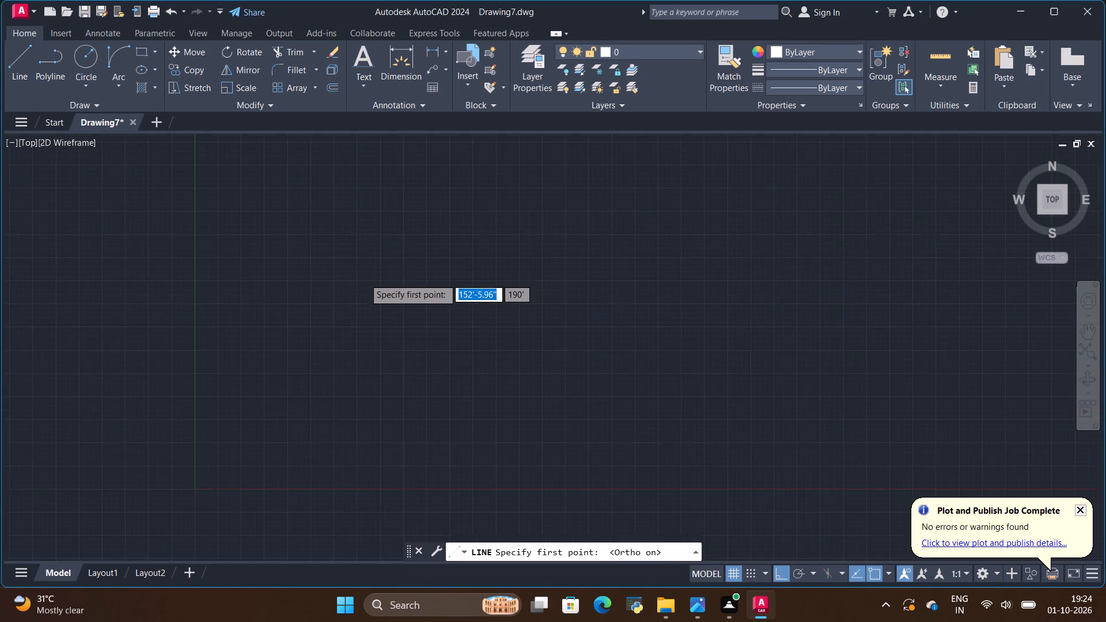
scroll(365, 278, down, 1)
key(alt+Tab)
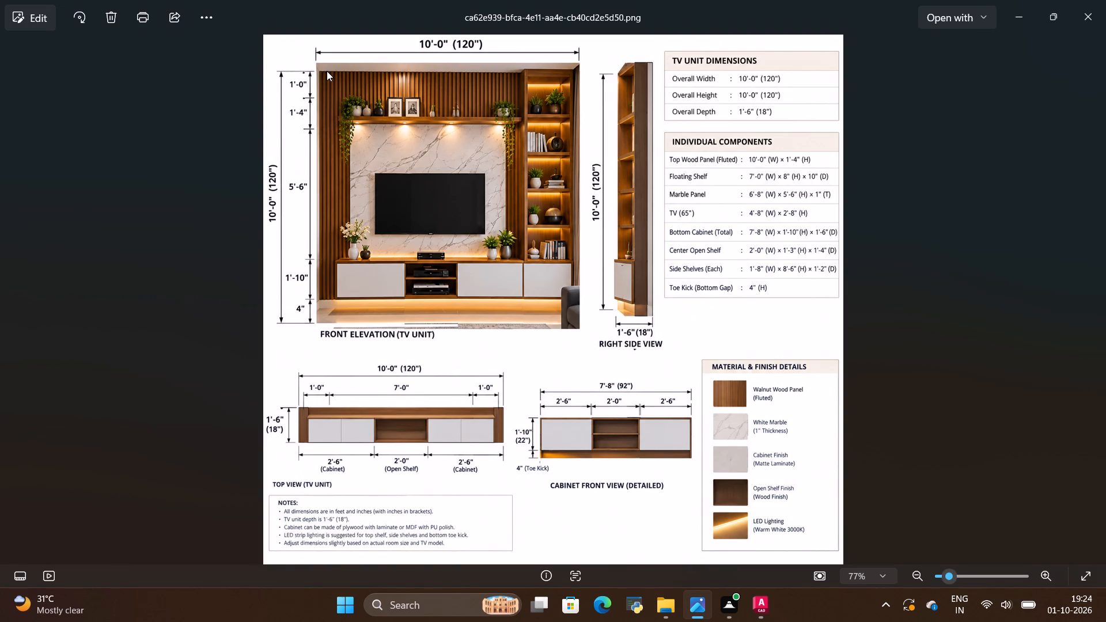
scroll(327, 73, up, 2)
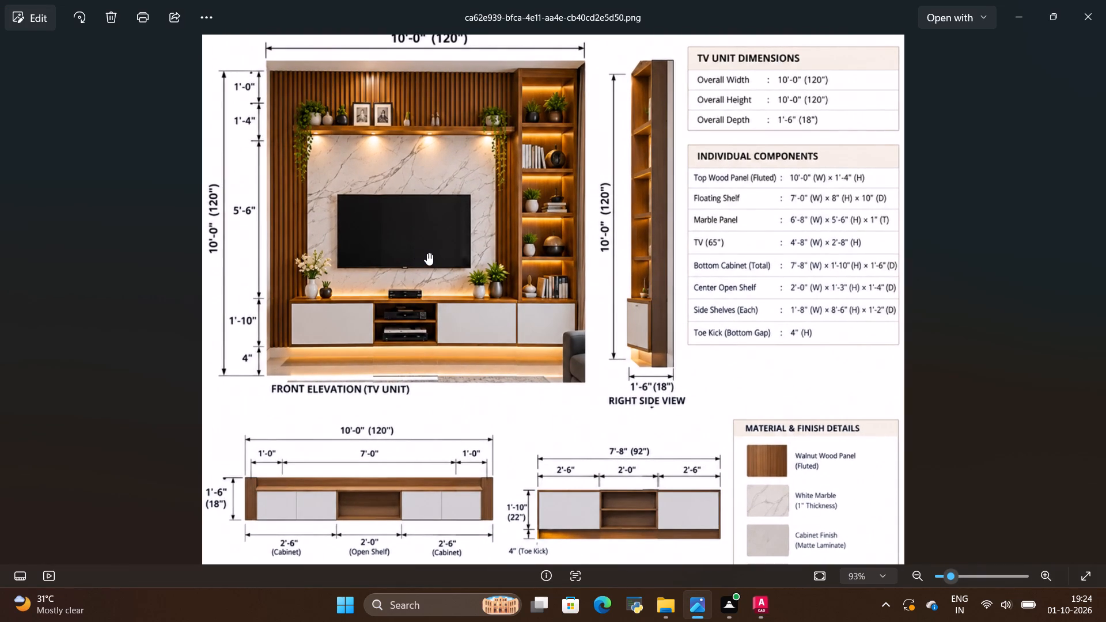
key(alt+Tab)
click(296, 205)
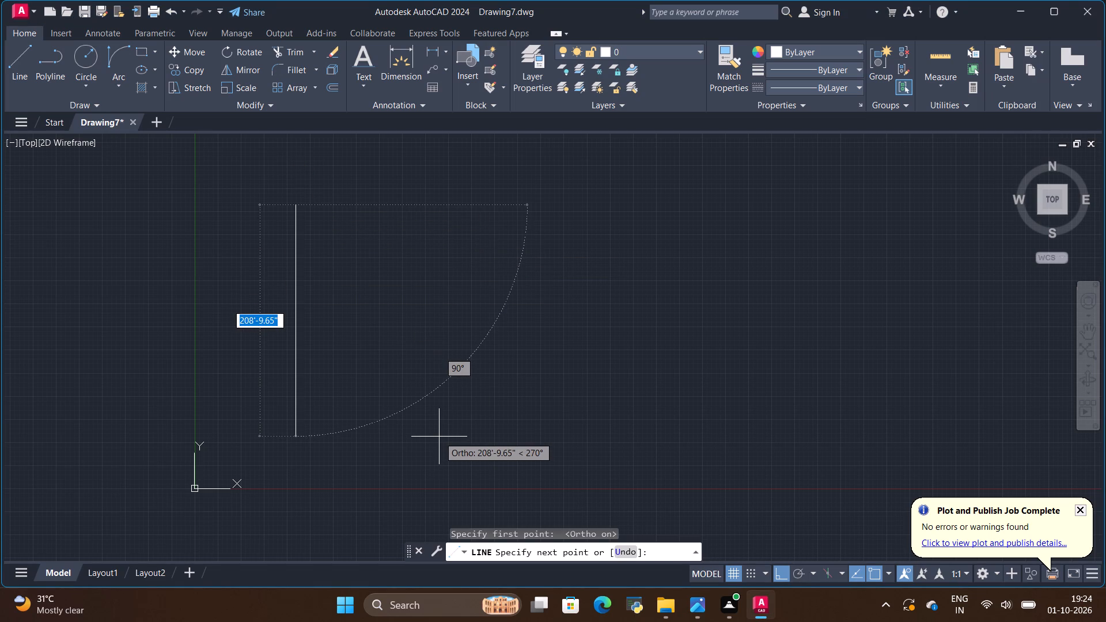
key(BackSpace)
key(BackSpace)
text(10)
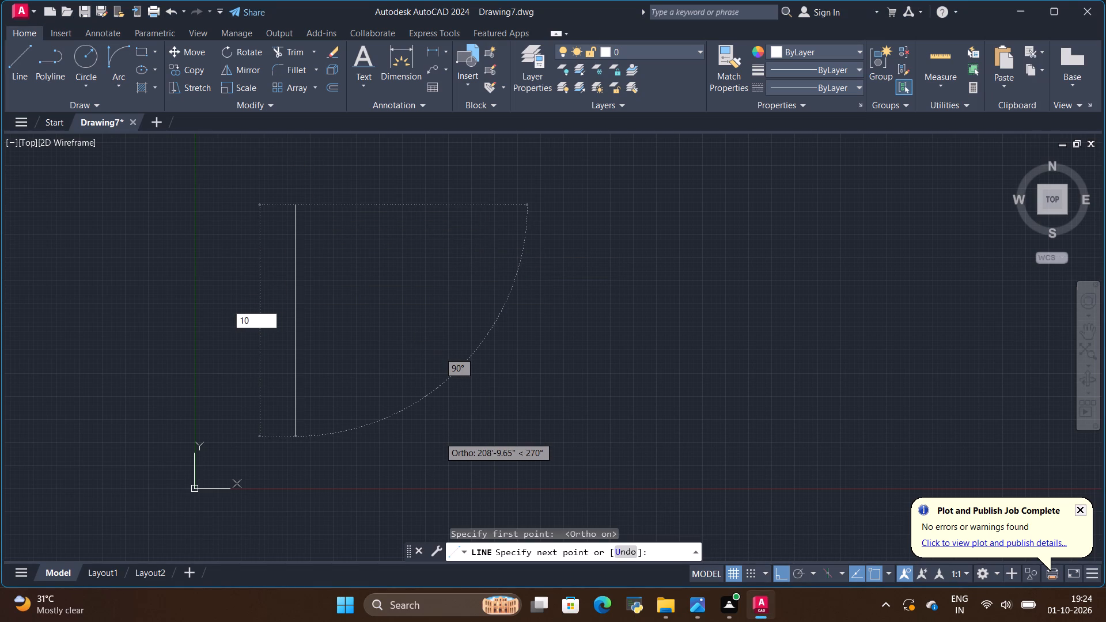
key(apostrophe)
key(Return)
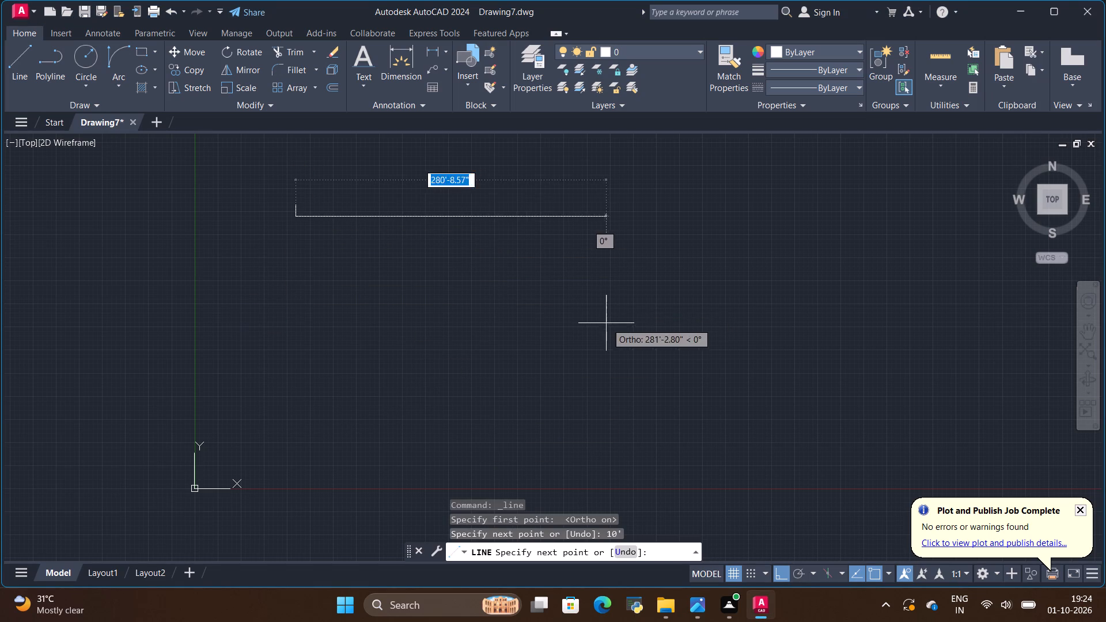
key(Escape)
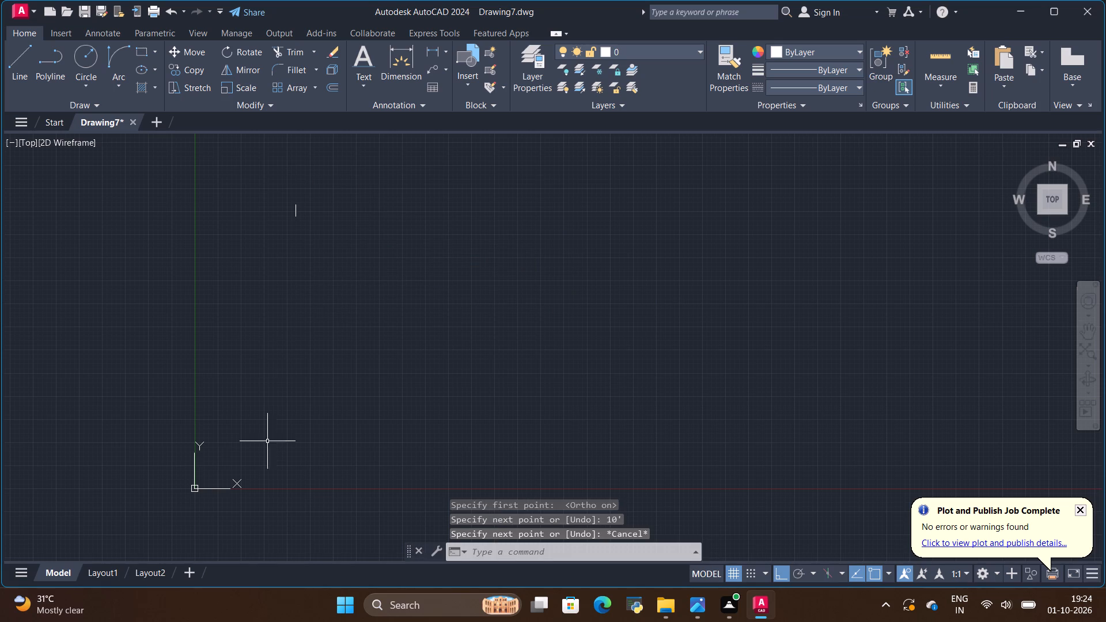
Draw a 10' horizontal line near the origin, above the X axis, for the TV unit's overall width.
scroll(237, 468, up, 2)
scroll(289, 415, down, 1)
scroll(209, 468, up, 3)
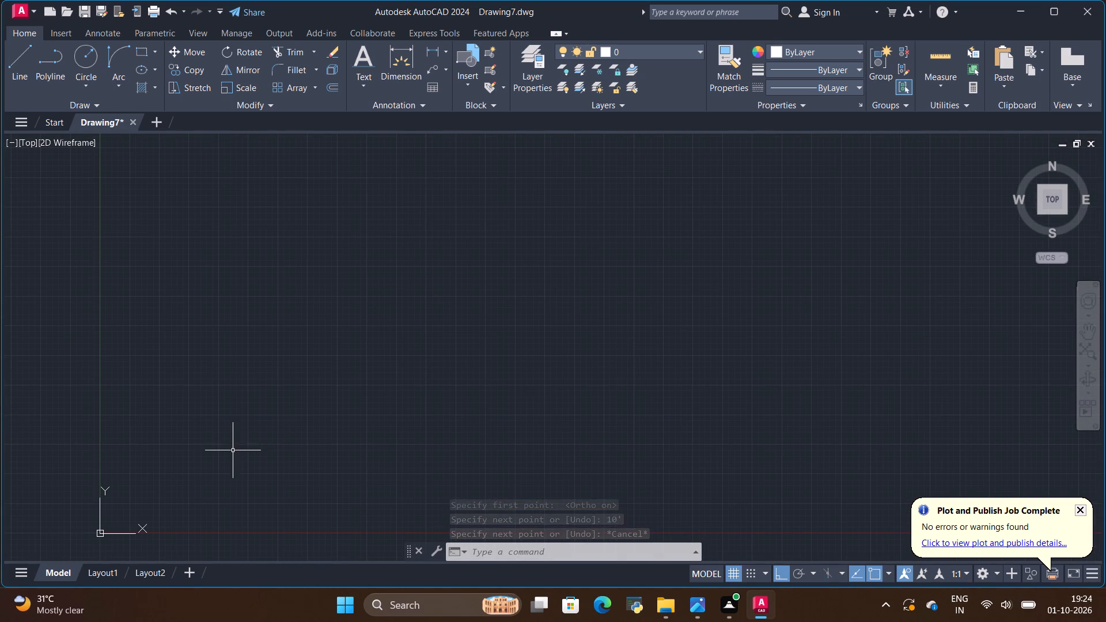
scroll(225, 471, up, 1)
scroll(248, 445, down, 2)
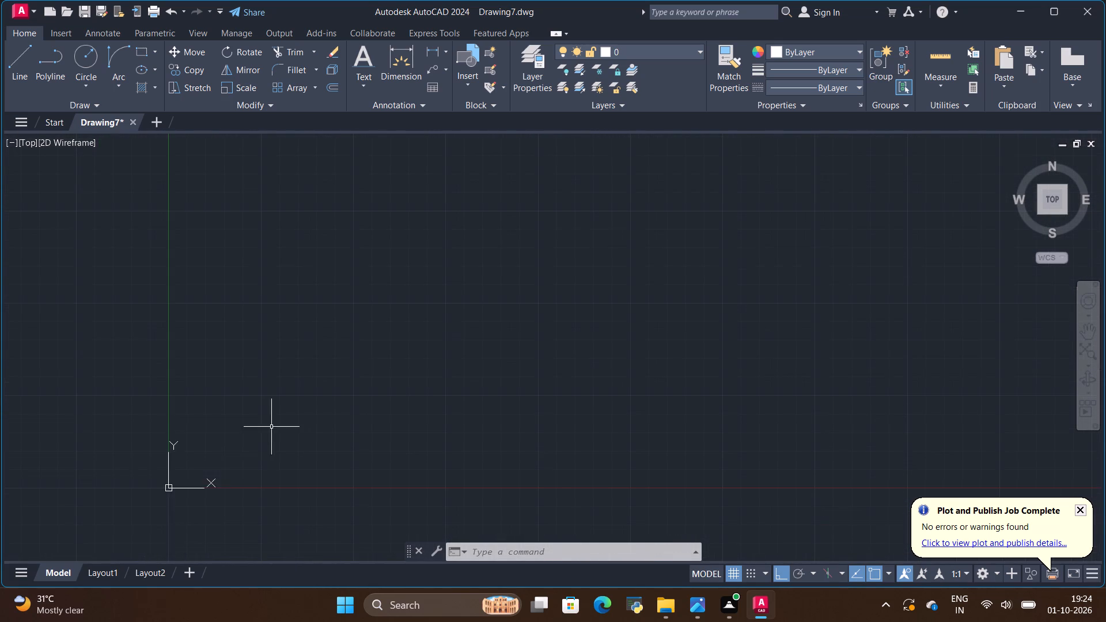
scroll(177, 525, up, 2)
scroll(179, 380, up, 2)
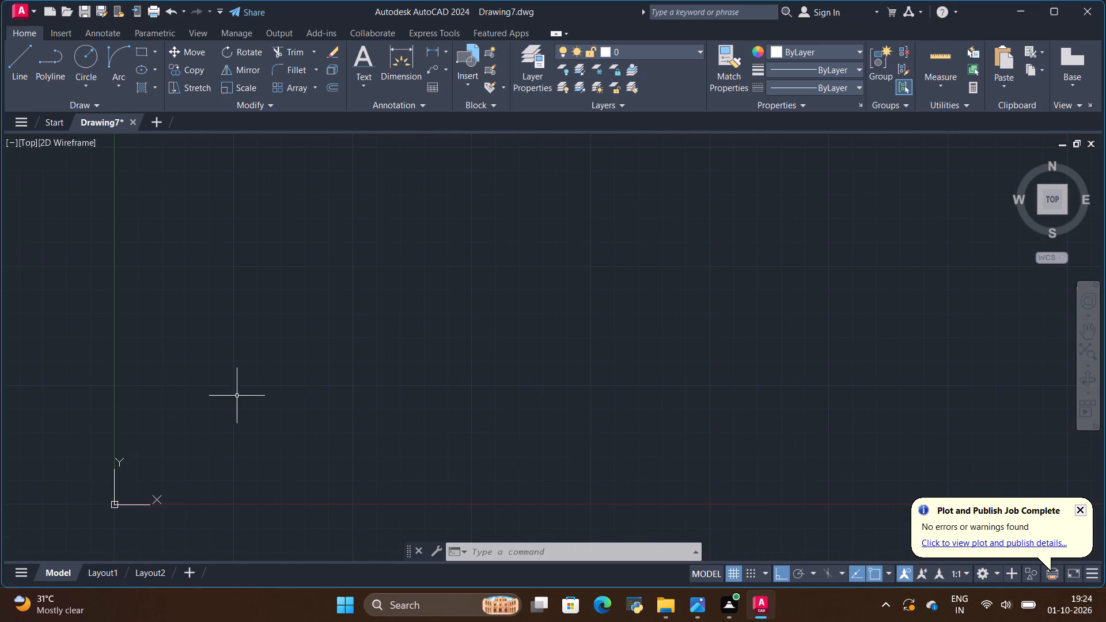
scroll(277, 395, down, 1)
click(25, 50)
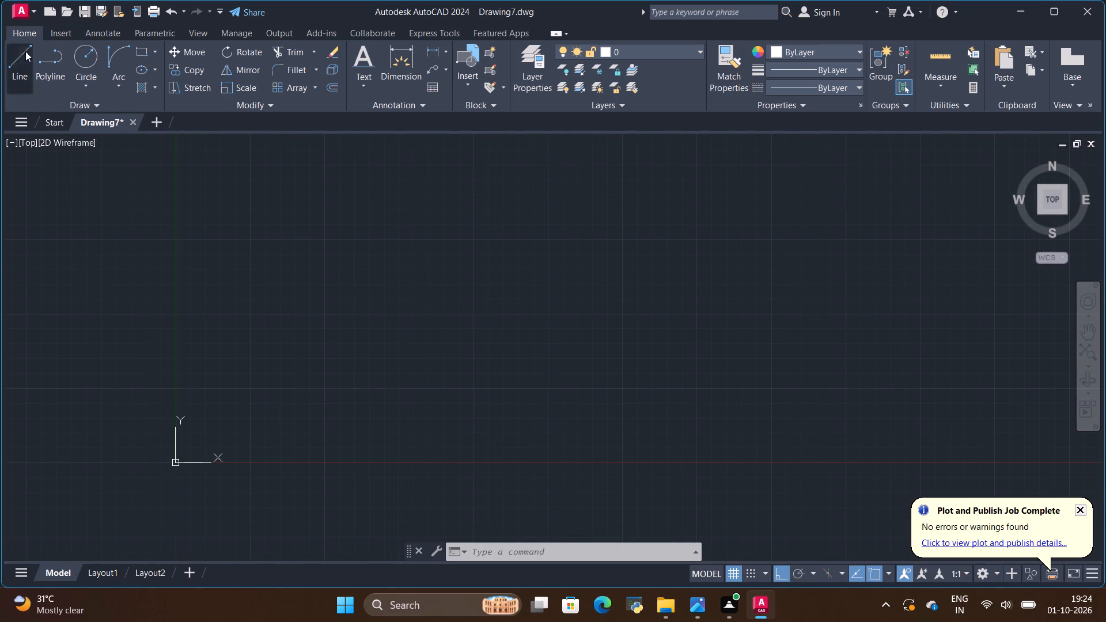
click(312, 401)
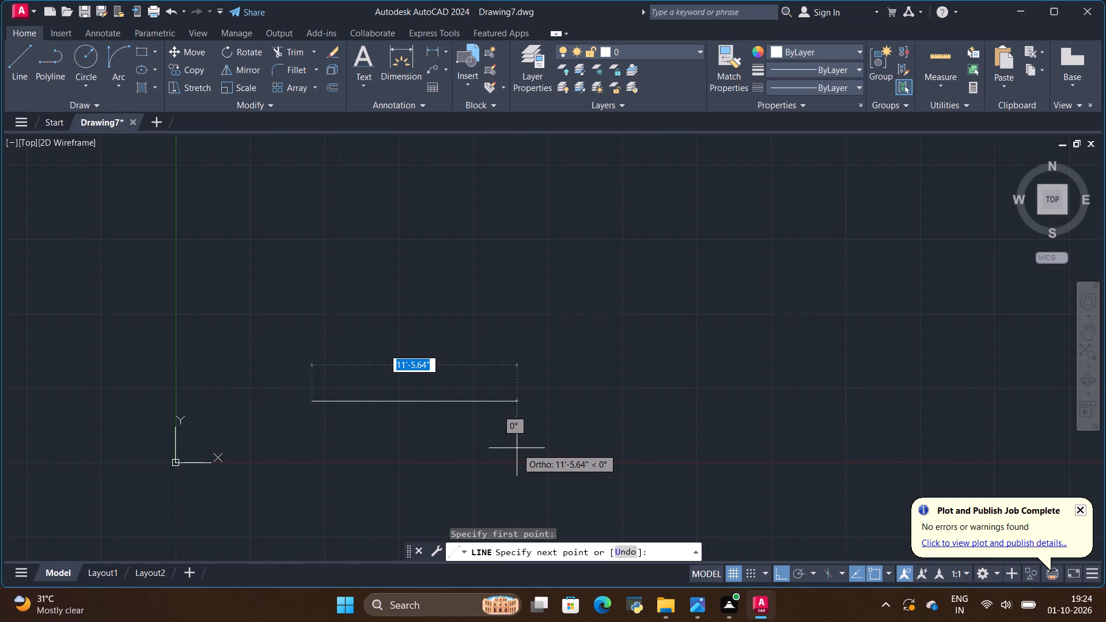
key(BackSpace)
key(BackSpace)
text(10')
key(Return)
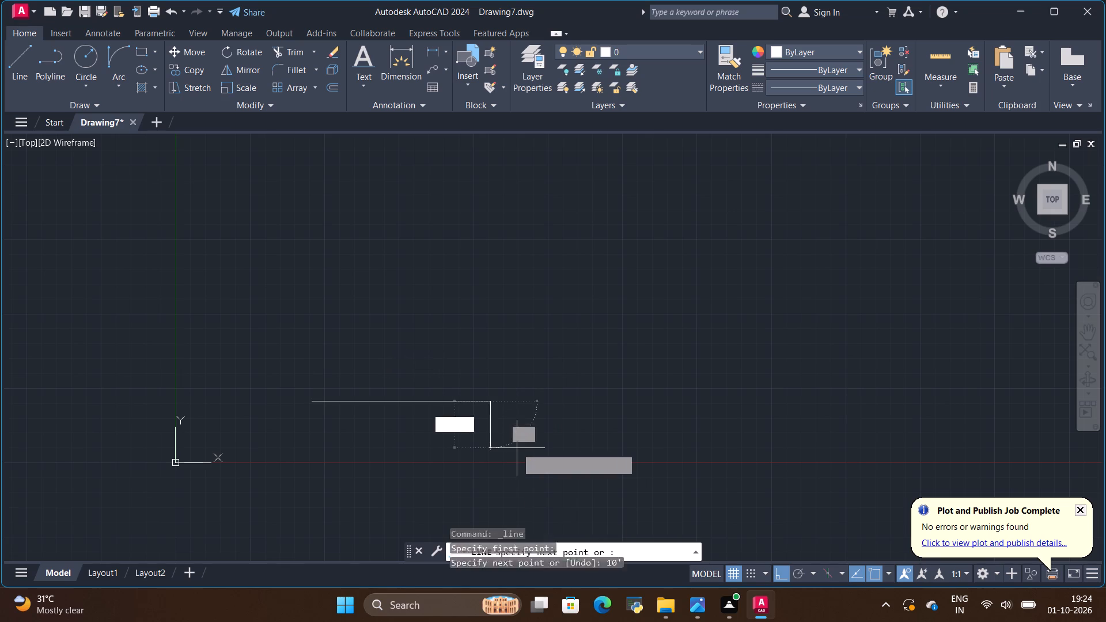
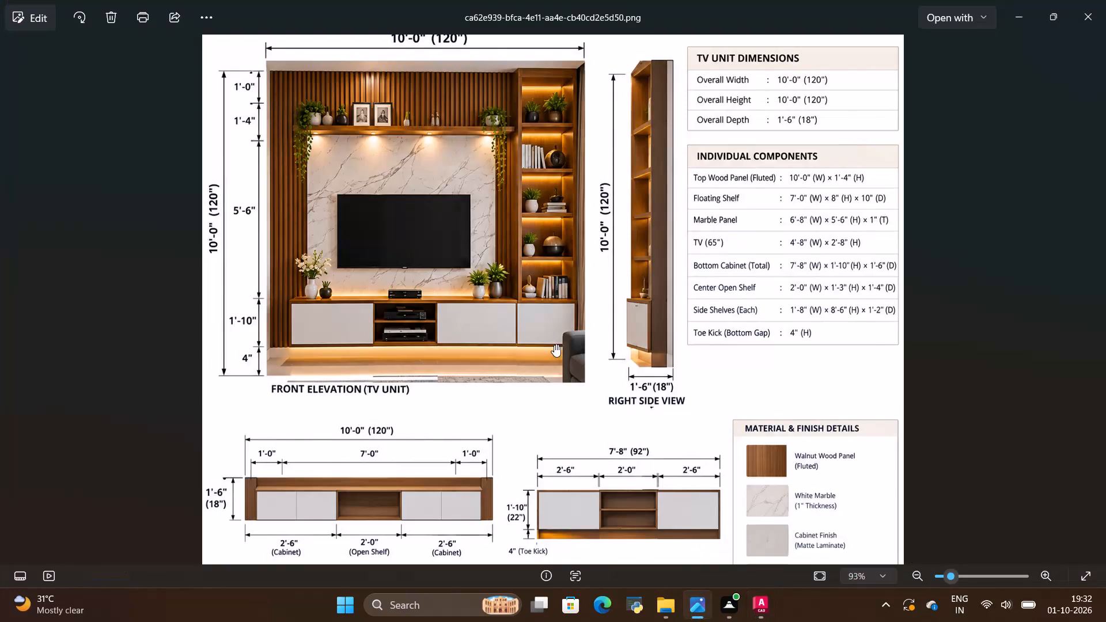
Complete the 10' by 10' TV unit outline with 10' lines up from the base line's end and back across, closing it at the start point.
key(alt+Tab)
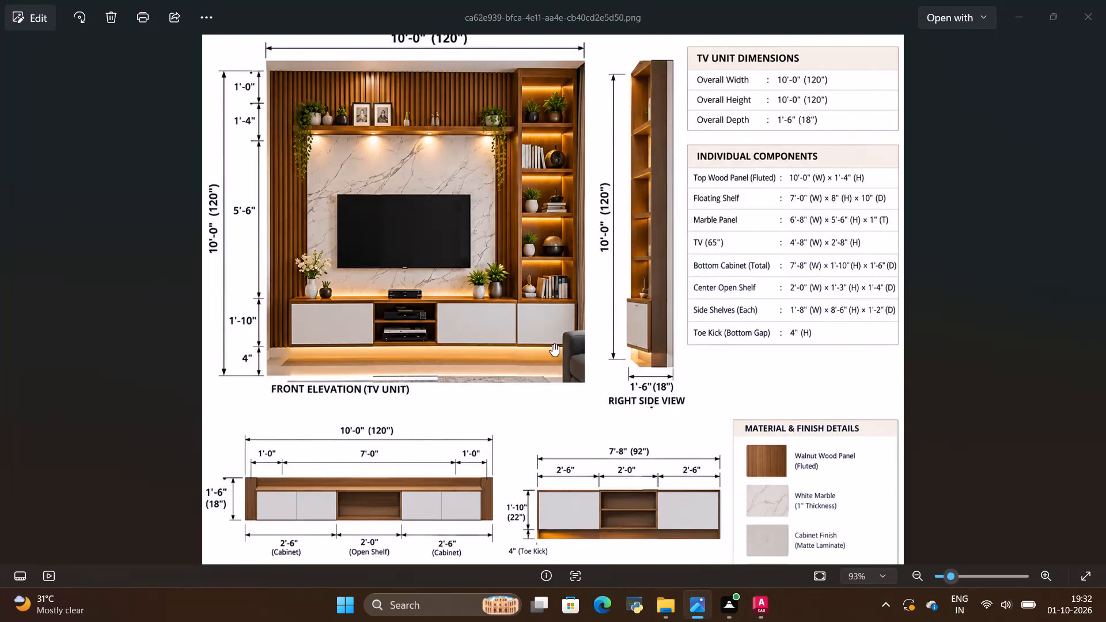
key(alt+Tab)
key(alt+Tab)
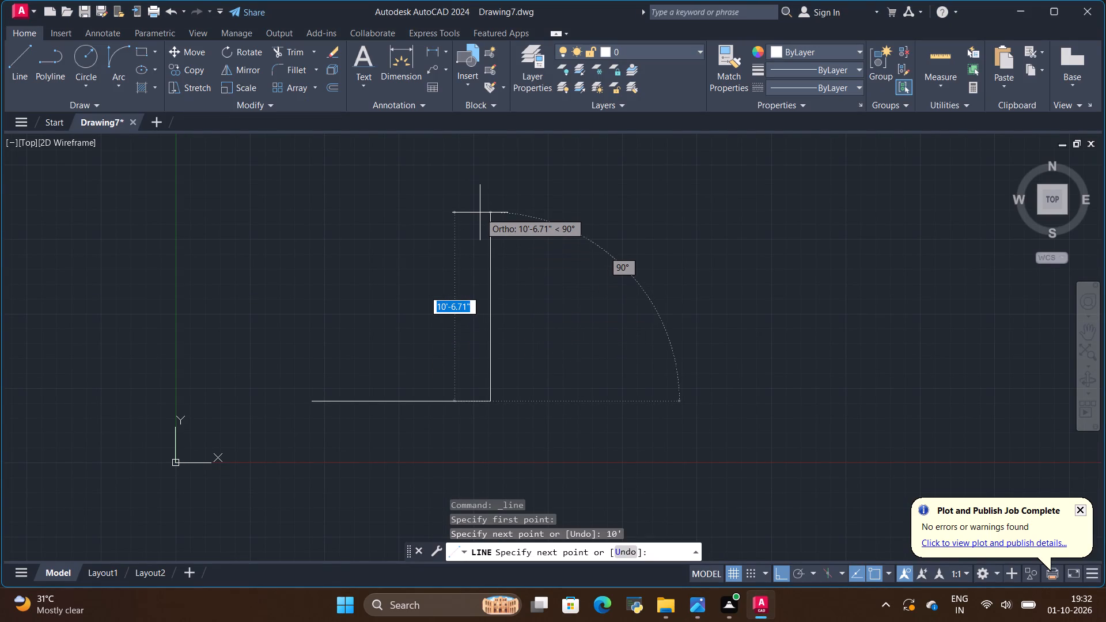
key(BackSpace)
key(BackSpace)
text(10')
key(Return)
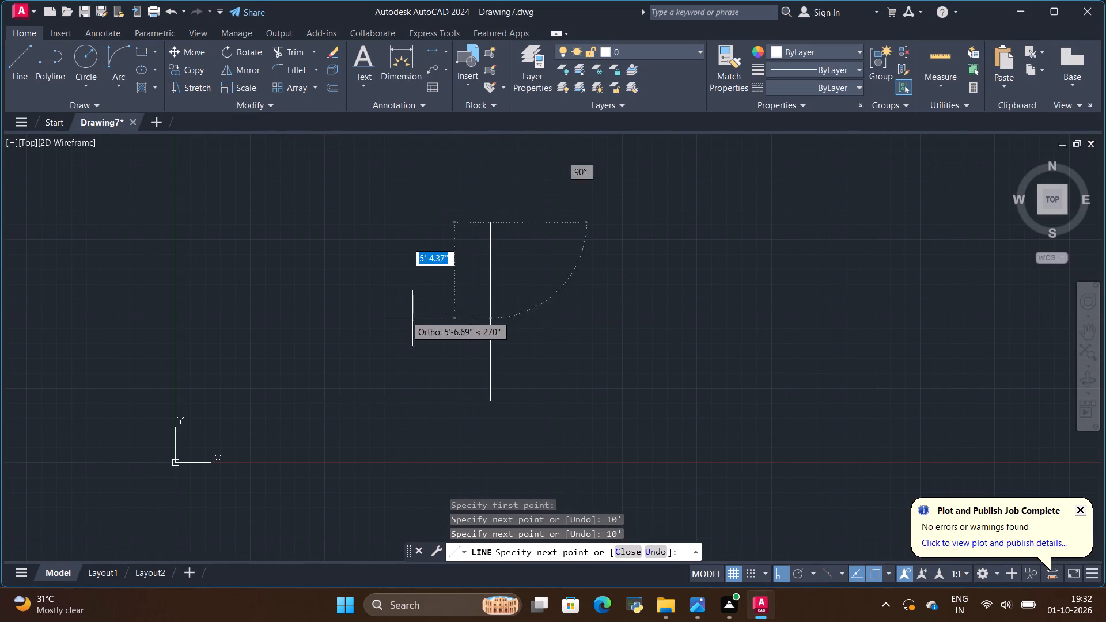
key(BackSpace)
key(BackSpace)
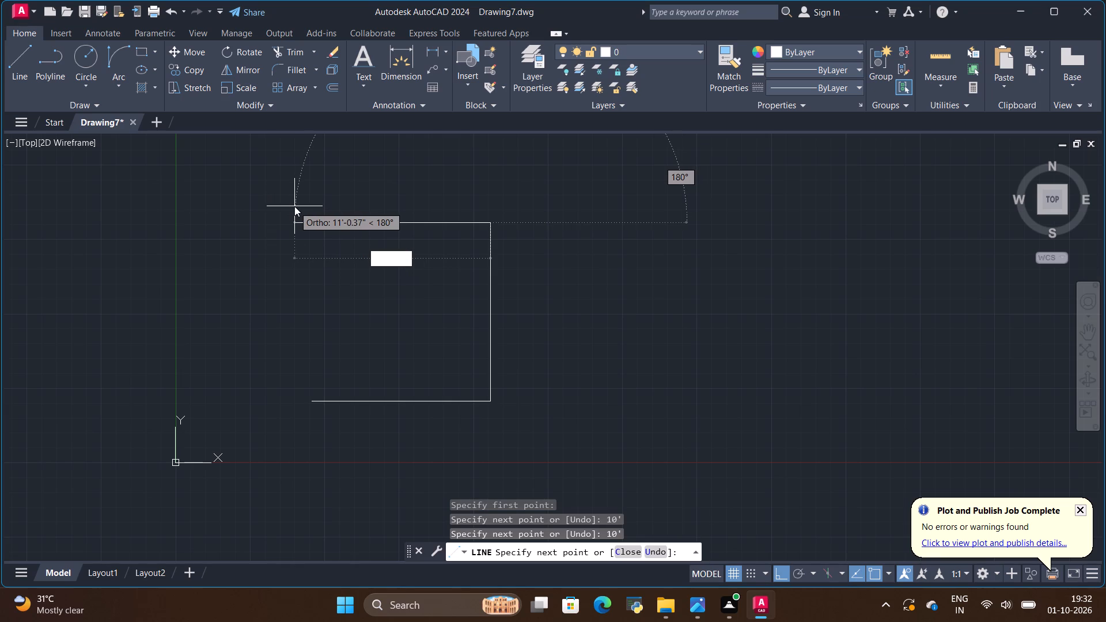
text(10')
key(Return)
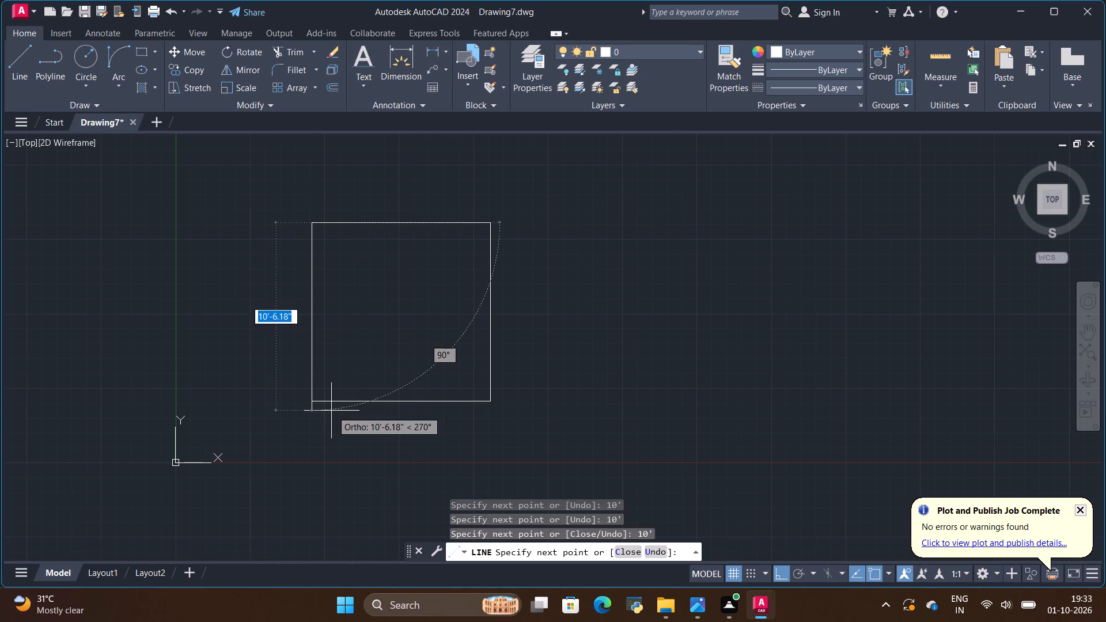
click(317, 401)
key(Escape)
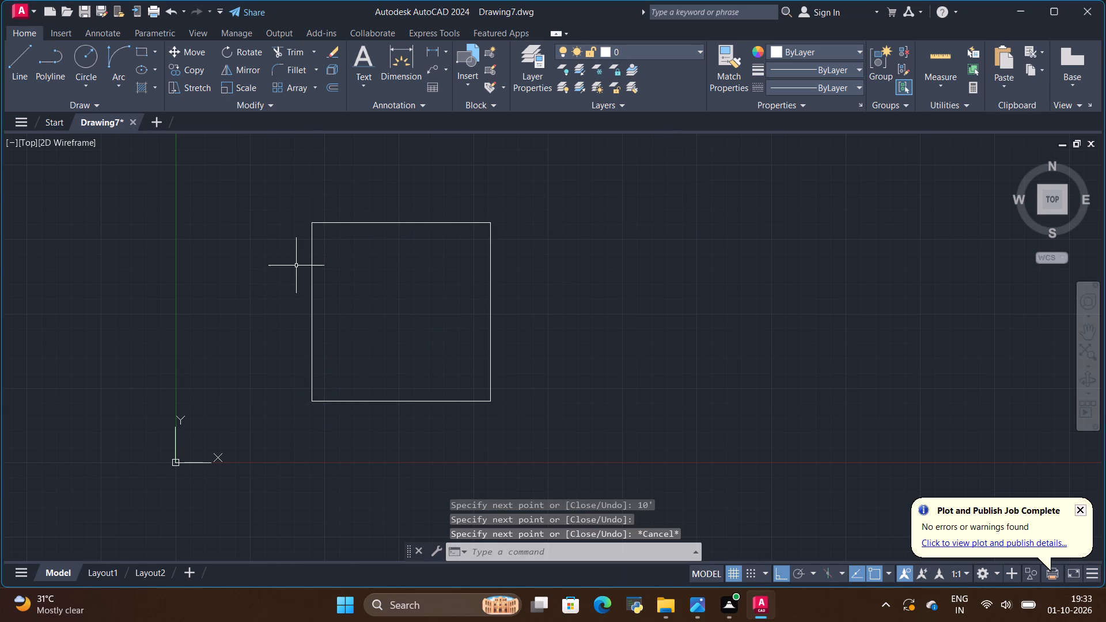
Switch to the image viewer to examine the front elevation's vertical dimensions and its toe kick gap, then return to AutoCAD.
key(alt+Tab)
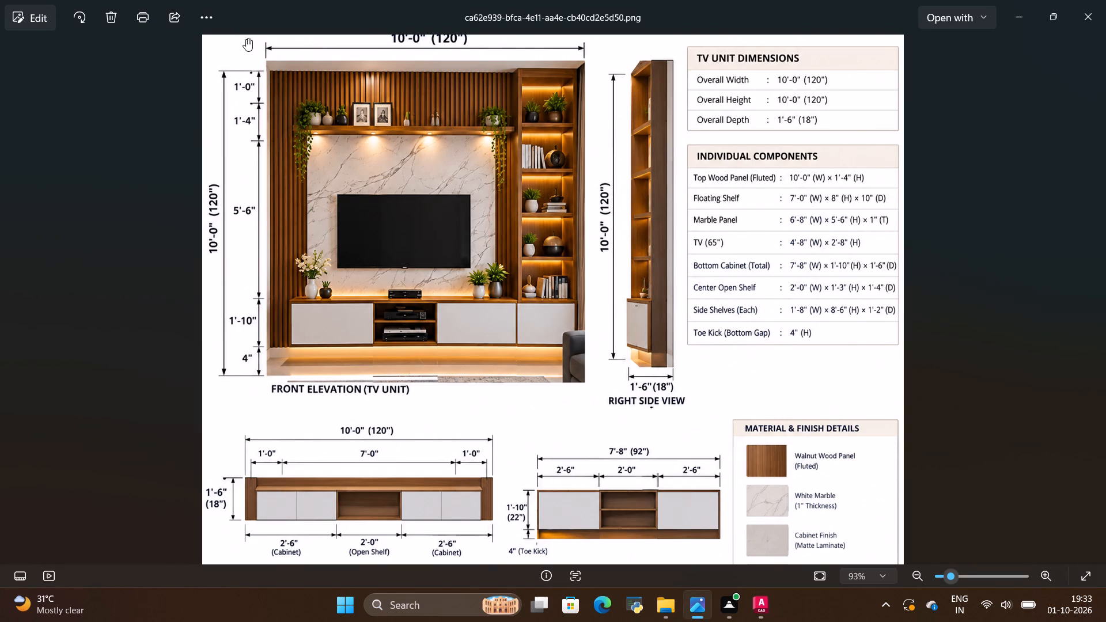
scroll(268, 39, up, 1)
scroll(336, 60, up, 11)
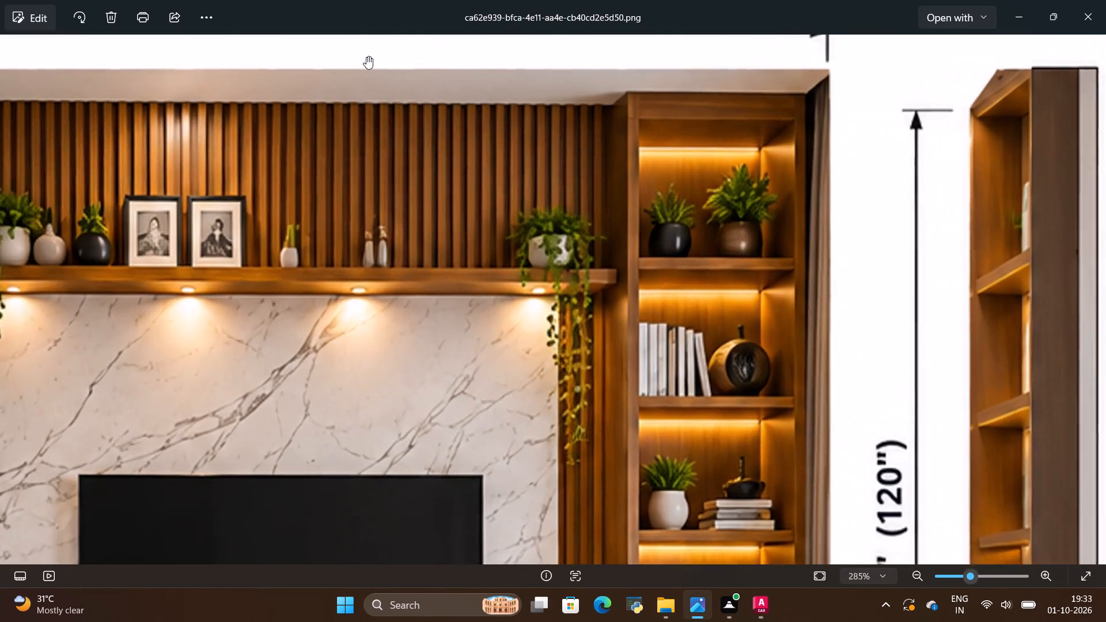
scroll(366, 56, down, 10)
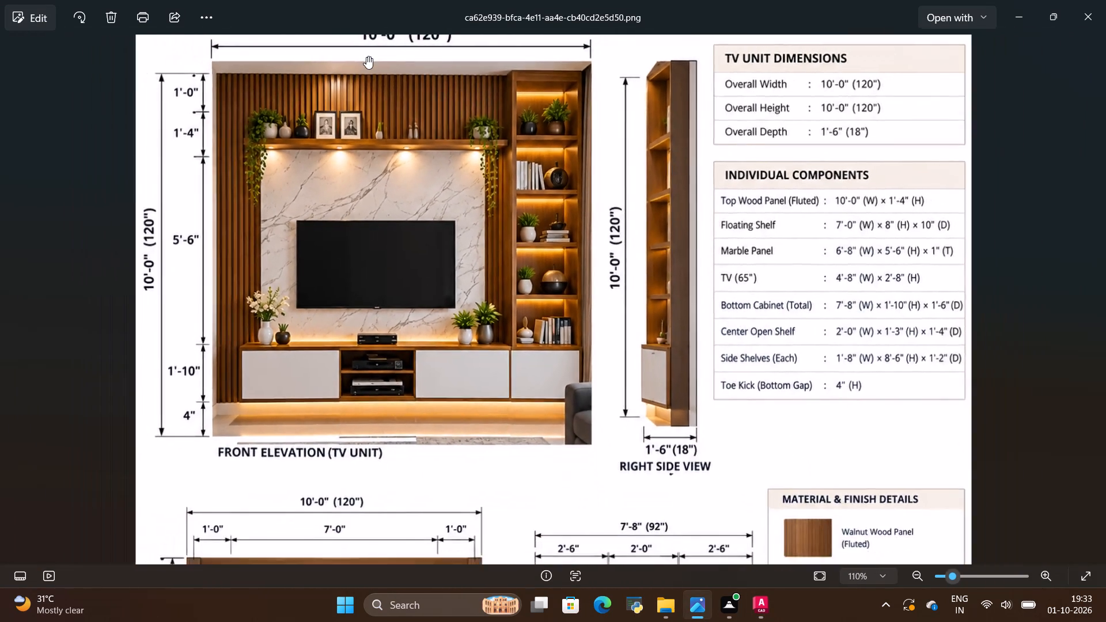
scroll(366, 56, down, 2)
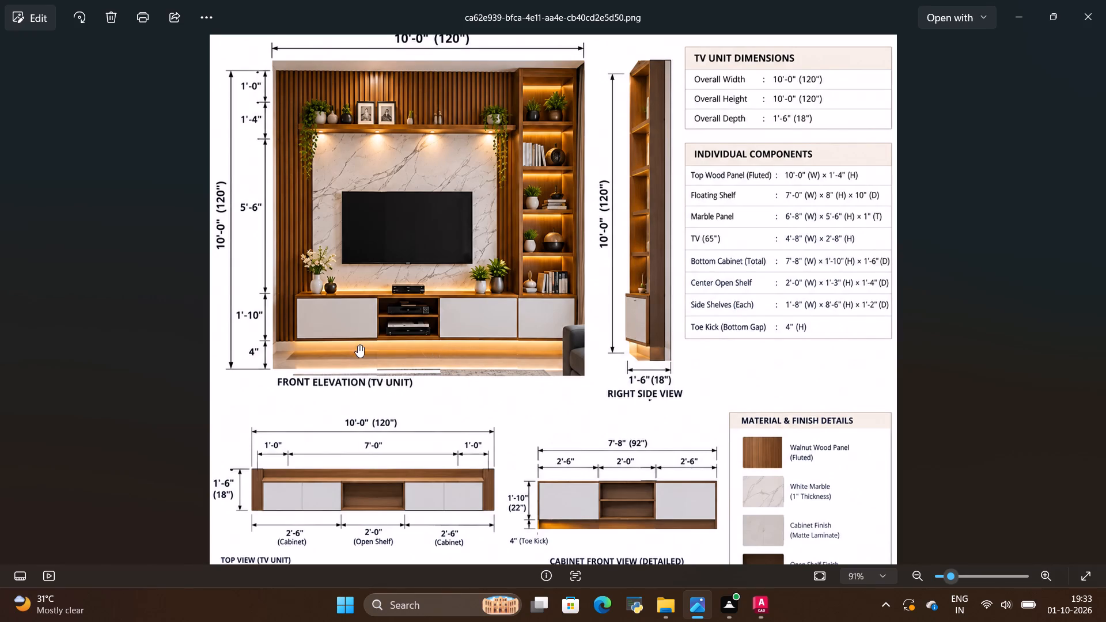
scroll(343, 342, up, 6)
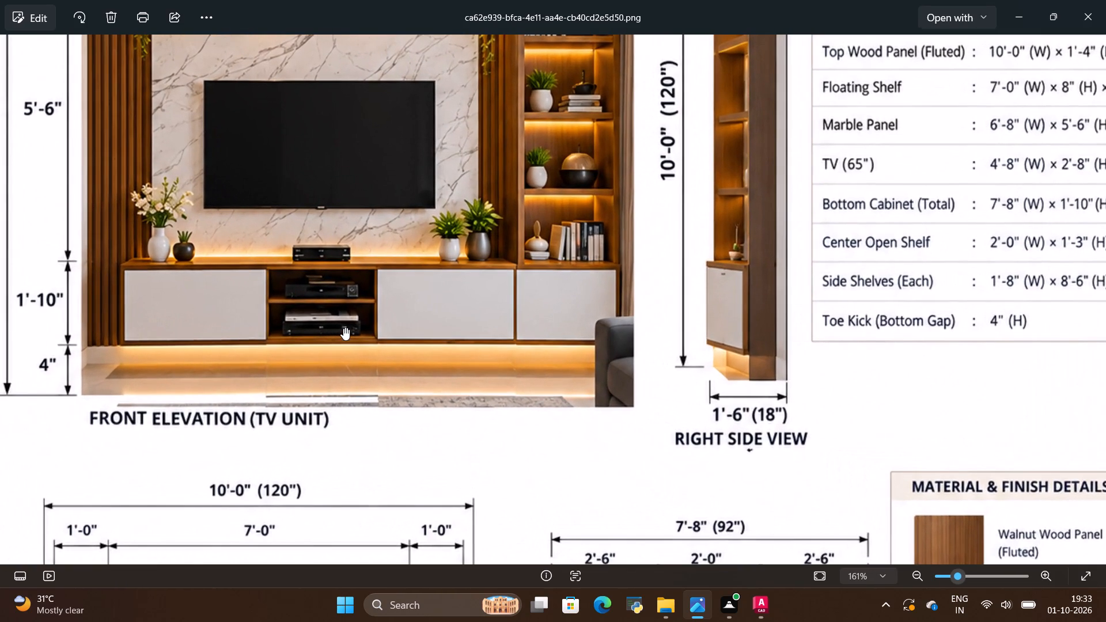
key(alt+Tab)
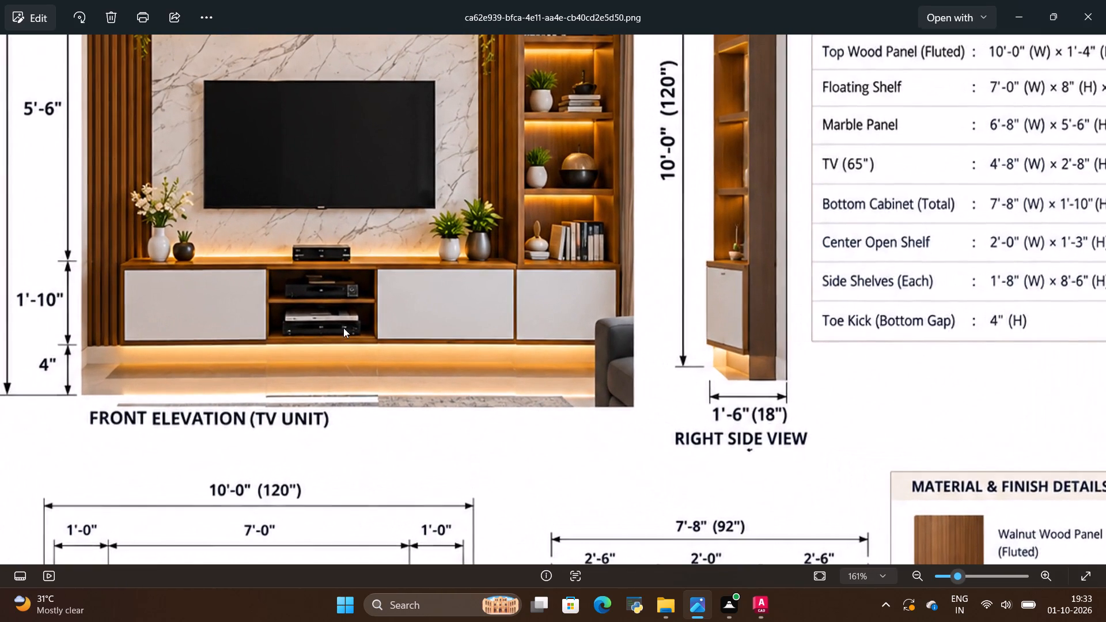
Copy the outline's bottom line 4" upward to mark the toe kick gap.
click(387, 400)
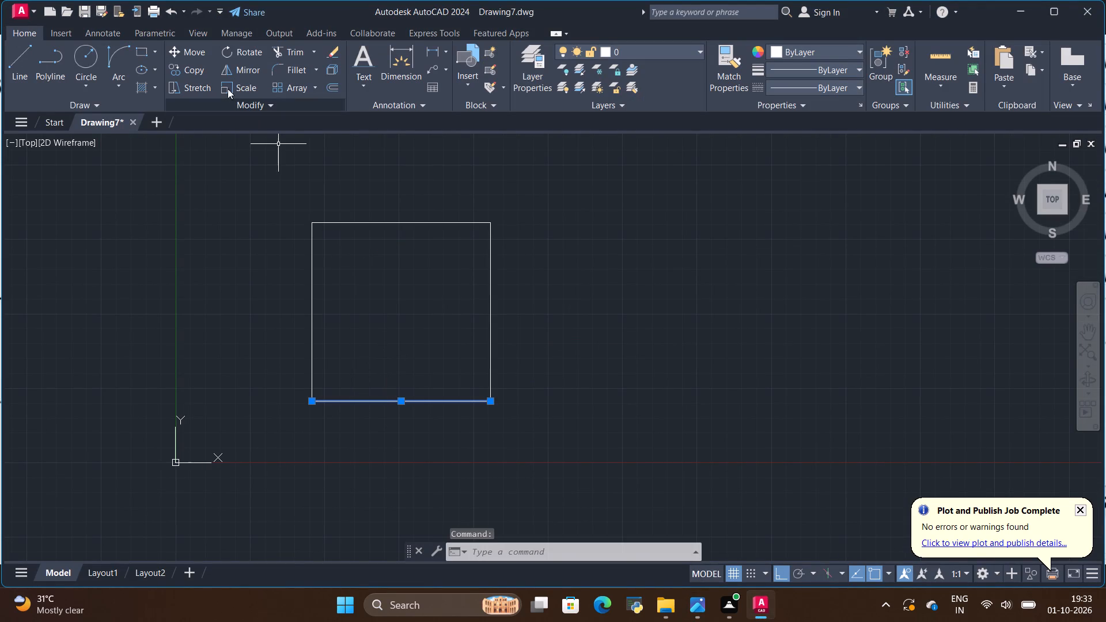
click(186, 64)
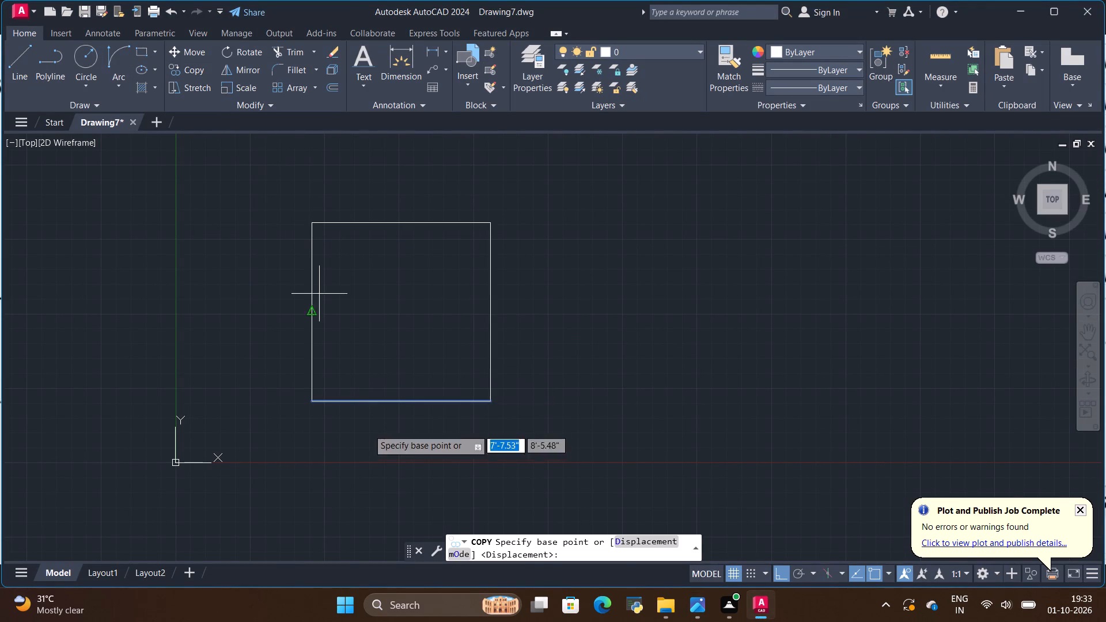
click(400, 402)
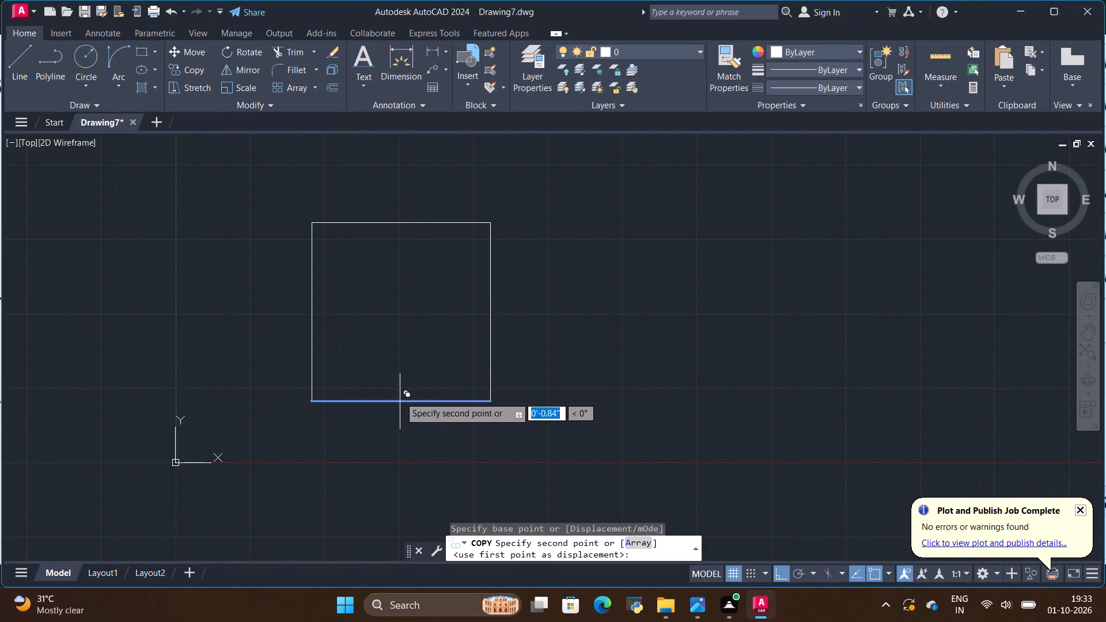
key(BackSpace)
key(BackSpace)
key(4)
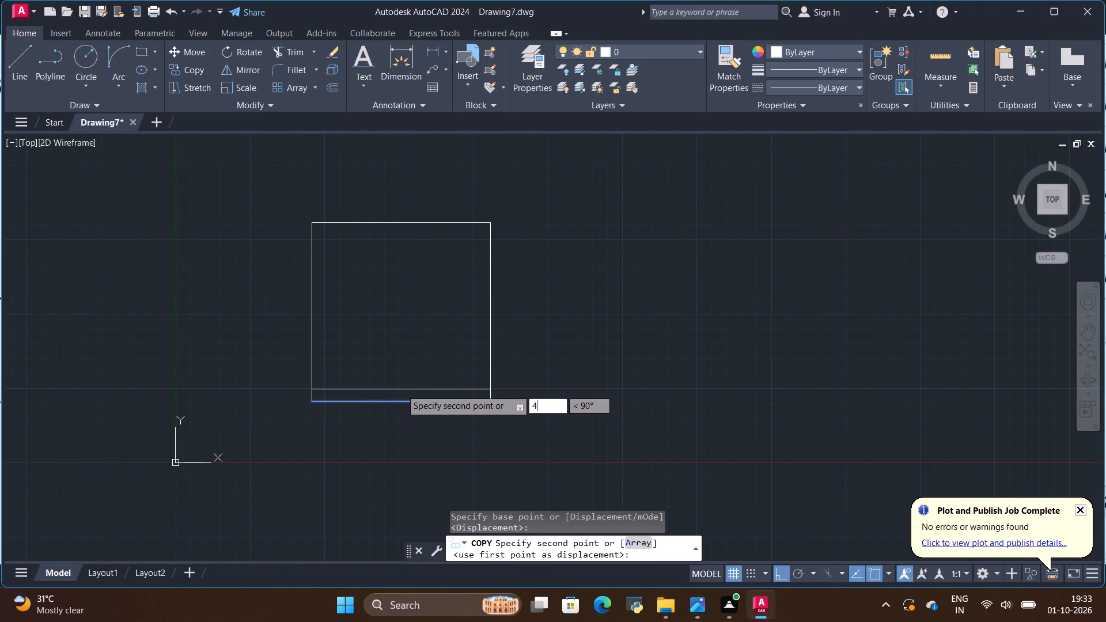
key(shift+quotedbl)
key(Return)
key(Escape)
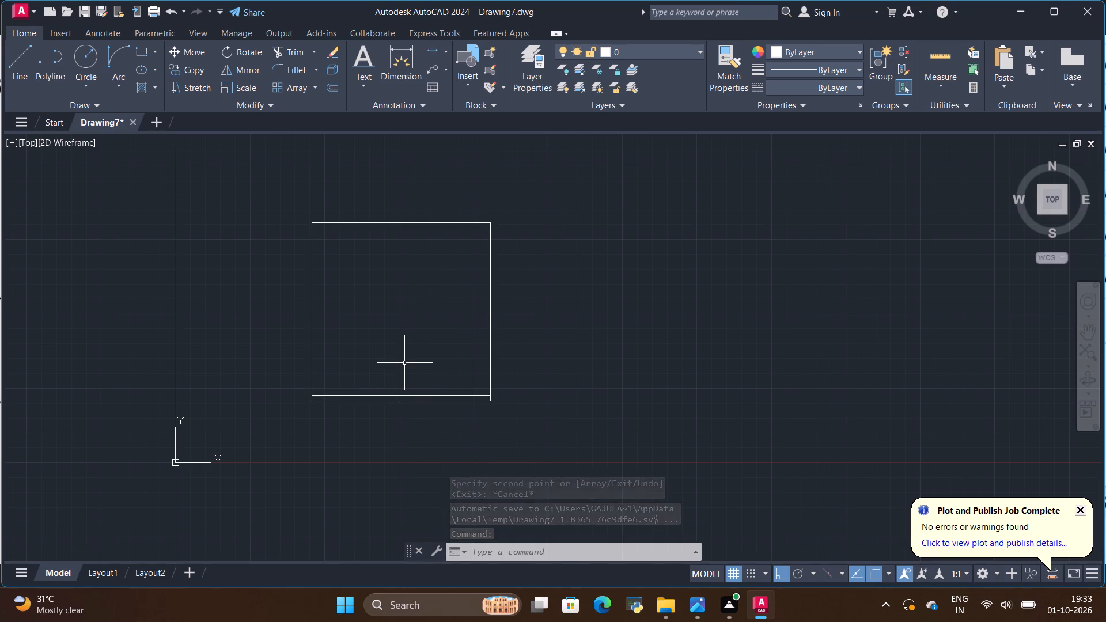
Check the cabinet height on the reference sheet and copy the toe kick line 1'10" upward to mark the bottom cabinet's top.
key(alt+Tab)
scroll(392, 381, down, 3)
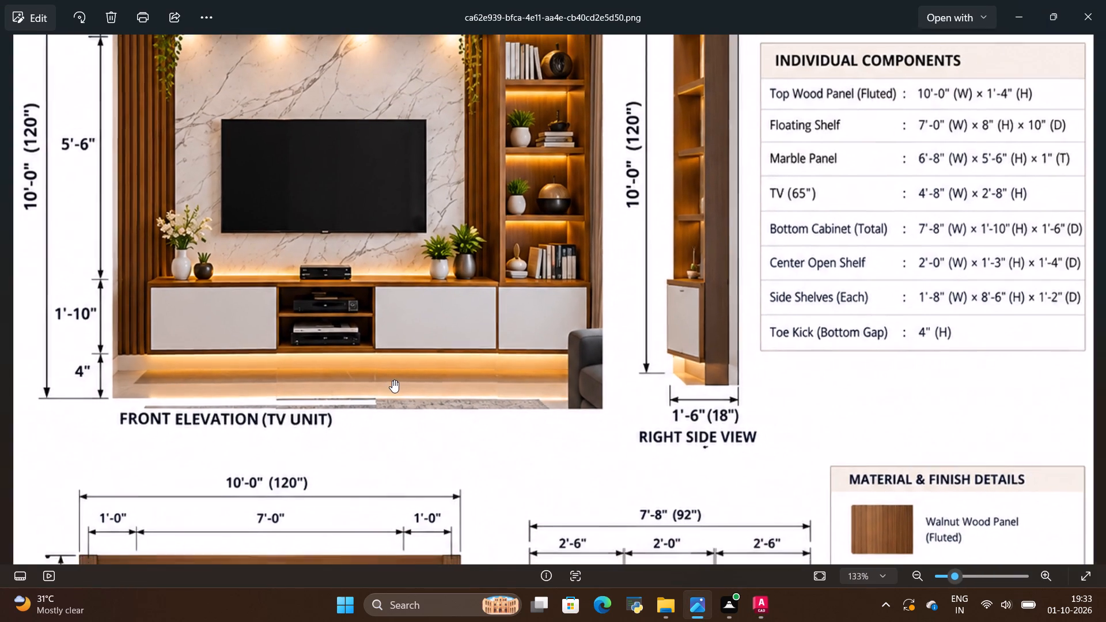
scroll(252, 316, down, 3)
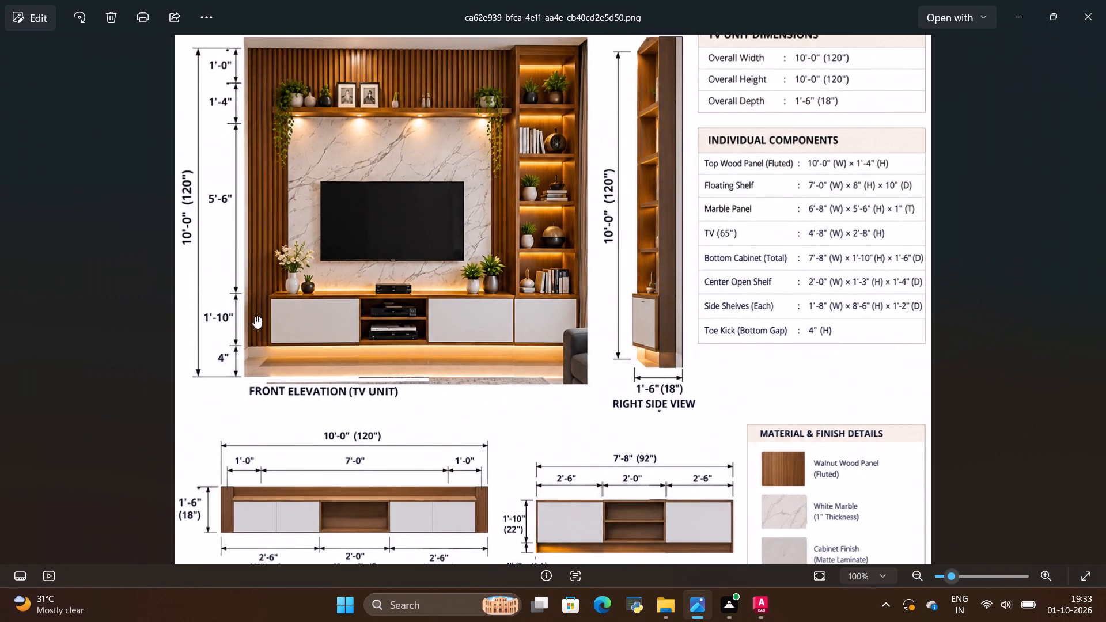
scroll(238, 73, up, 2)
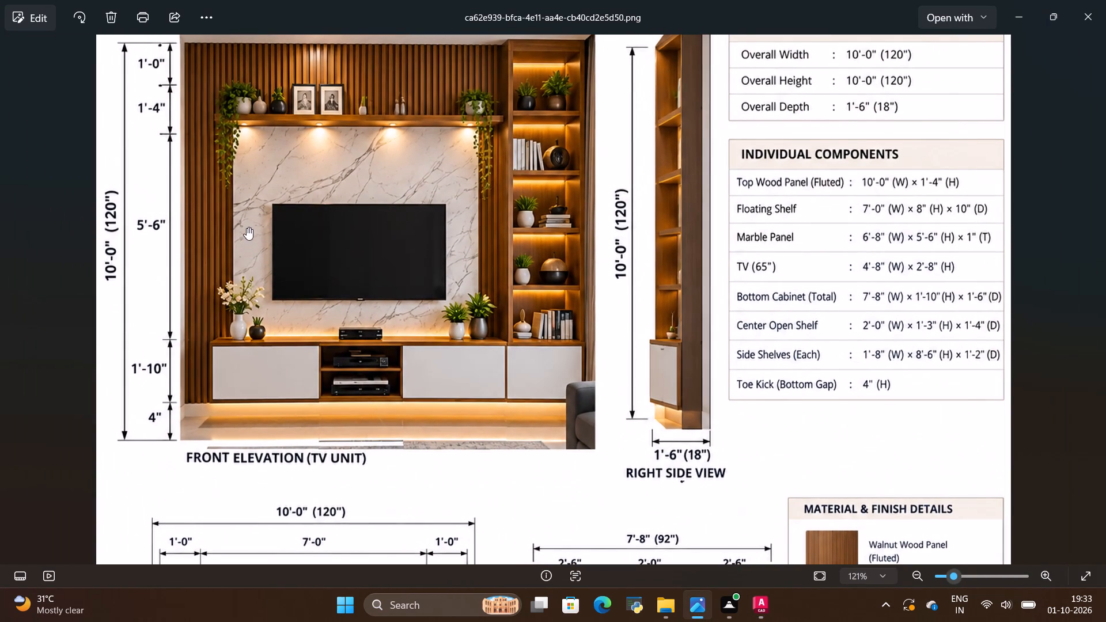
scroll(219, 390, up, 2)
key(alt+Tab)
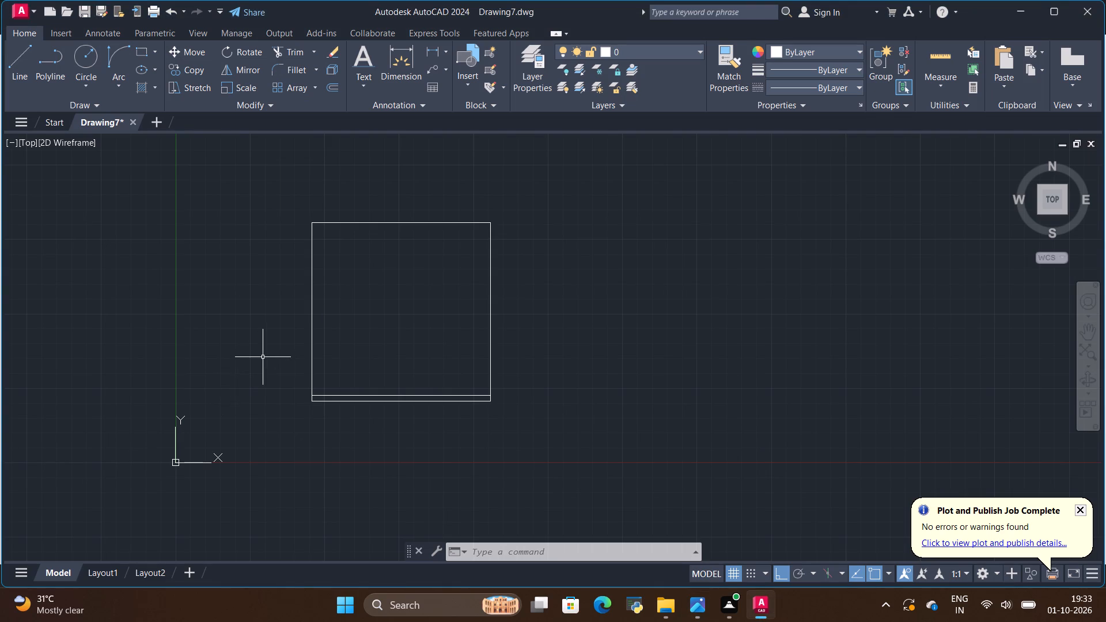
scroll(356, 401, up, 2)
click(359, 389)
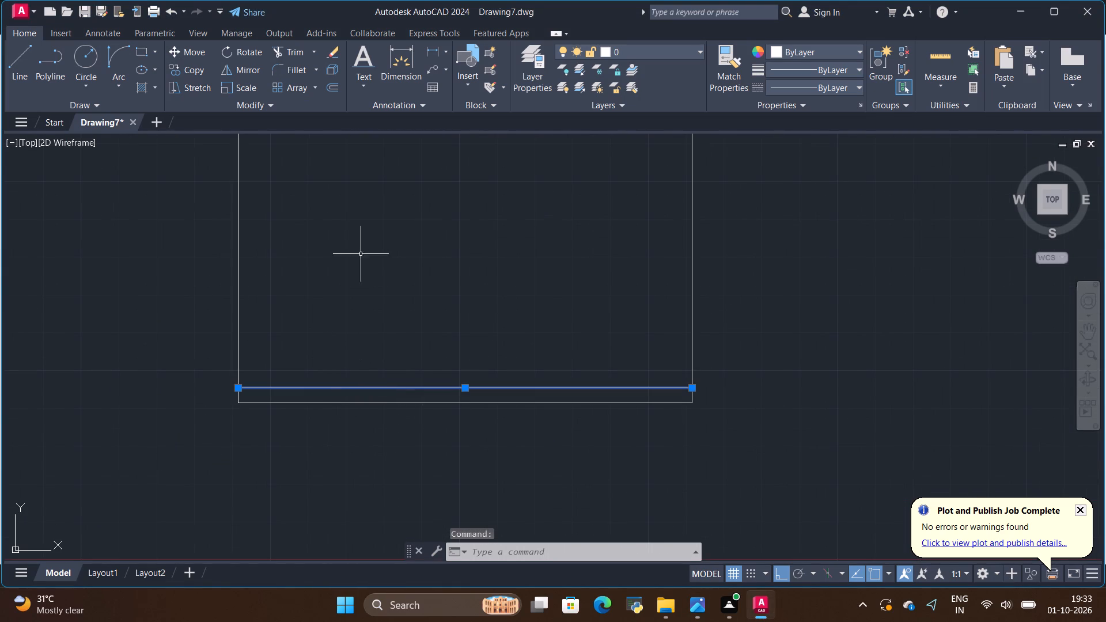
click(201, 71)
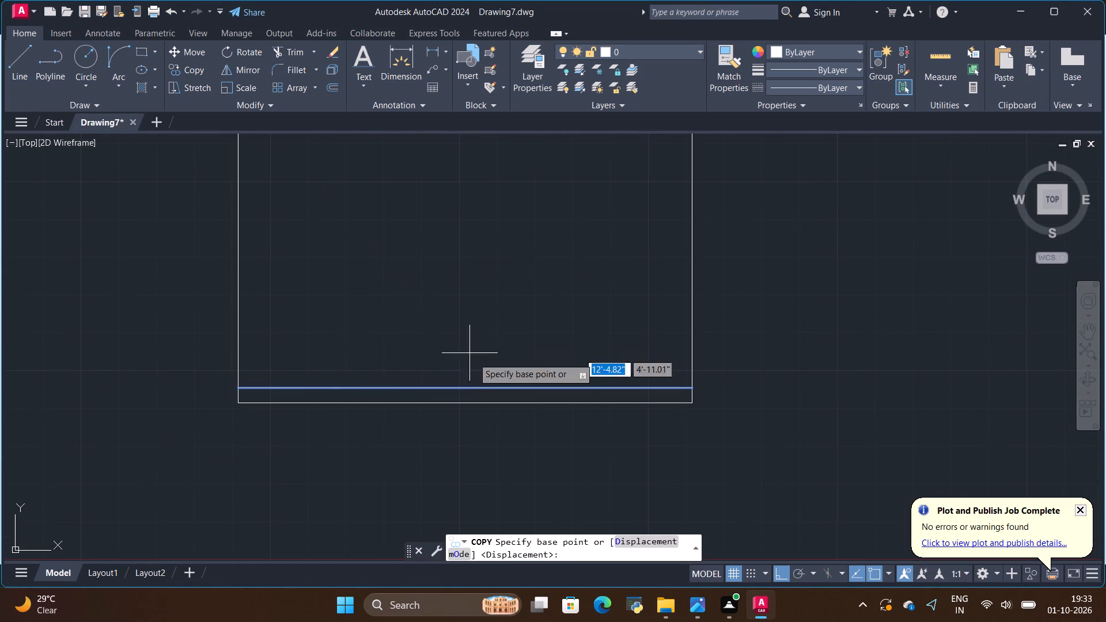
click(461, 394)
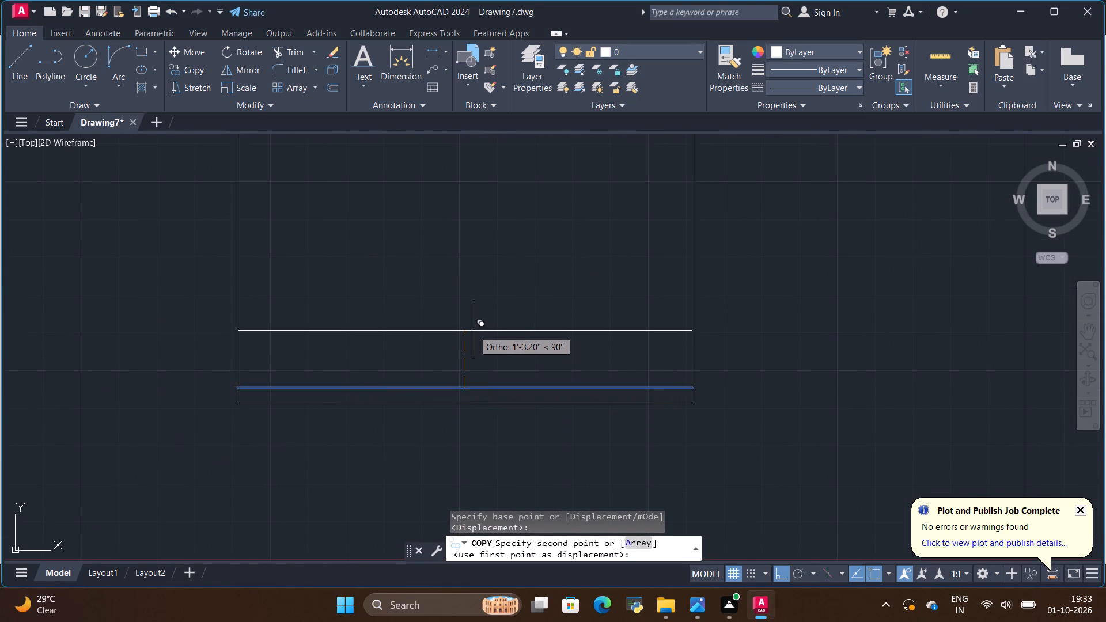
key(BackSpace)
key(BackSpace)
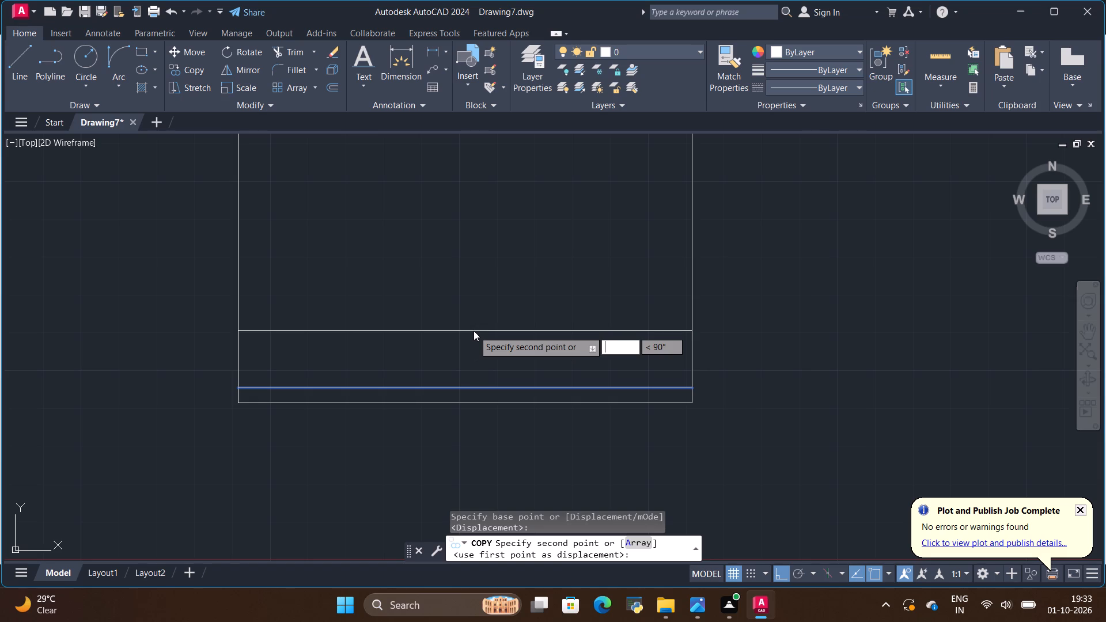
key(1)
text('10)
key(shift+quotedbl)
key(Return)
scroll(476, 331, down, 2)
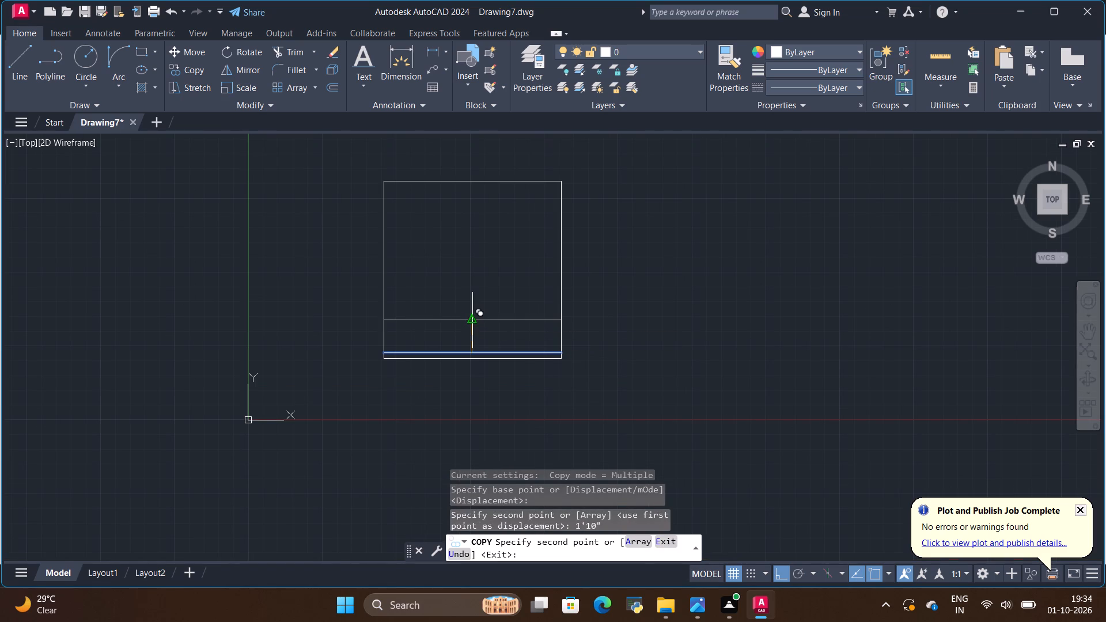
scroll(474, 324, down, 1)
scroll(464, 310, up, 1)
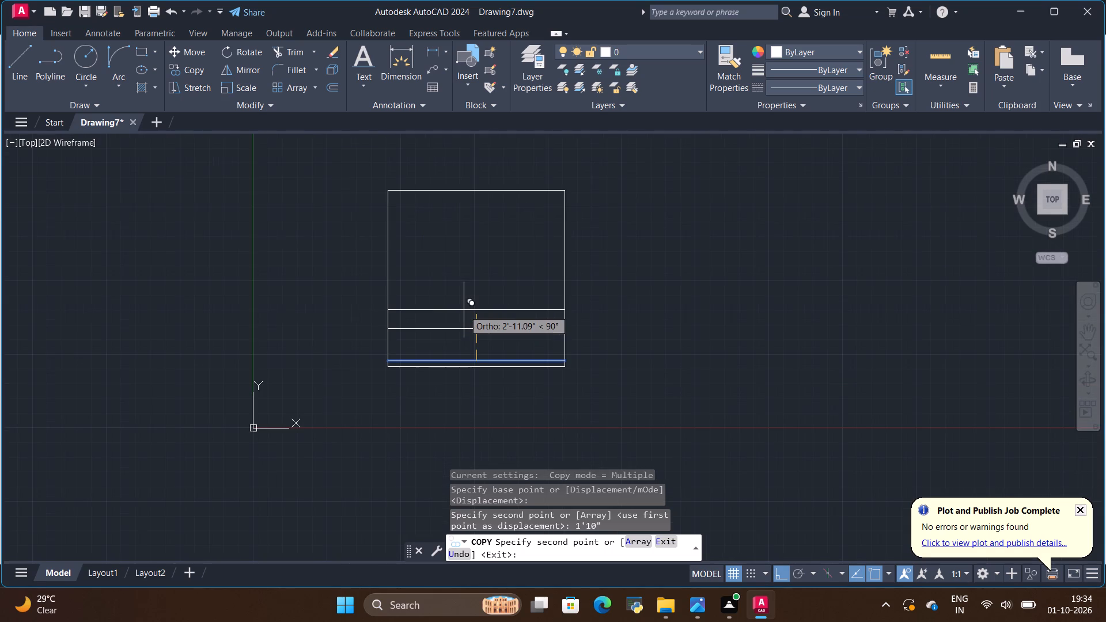
key(alt+Tab)
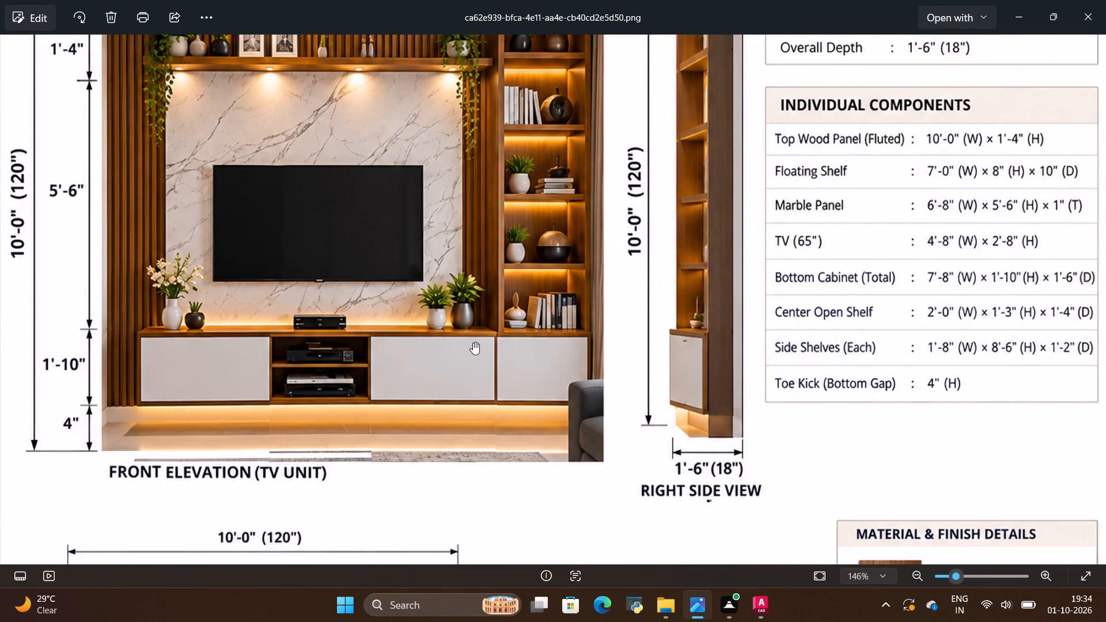
scroll(473, 342, down, 1)
key(alt+Tab)
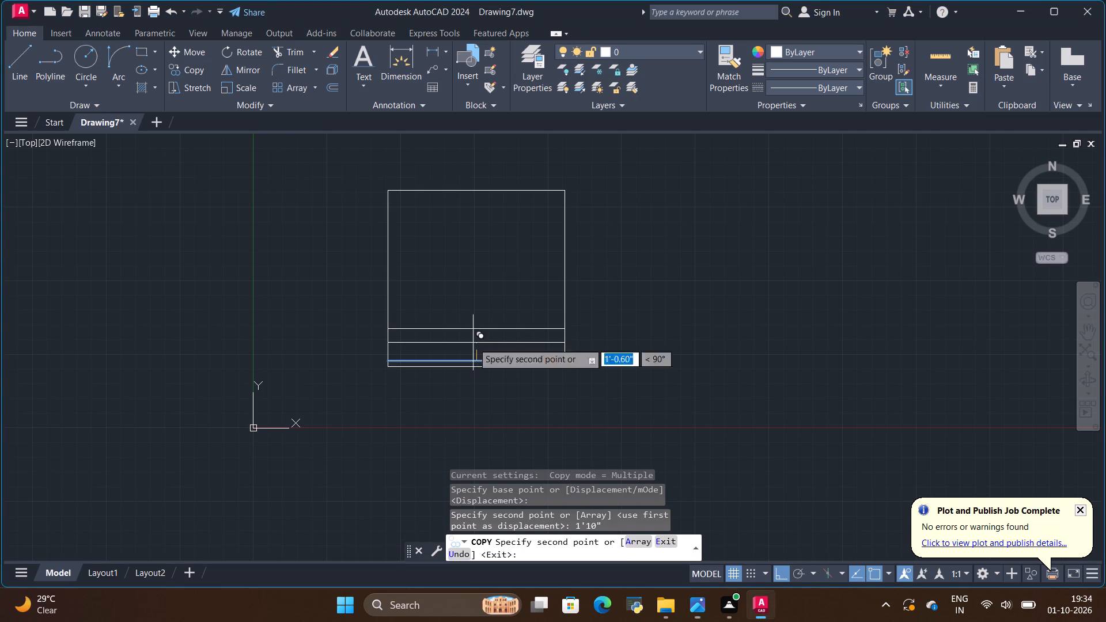
scroll(460, 321, up, 1)
key(Escape)
Copy the bottom cabinet's top line 5'6" upward to mark the marble panel's top edge.
scroll(467, 331, up, 1)
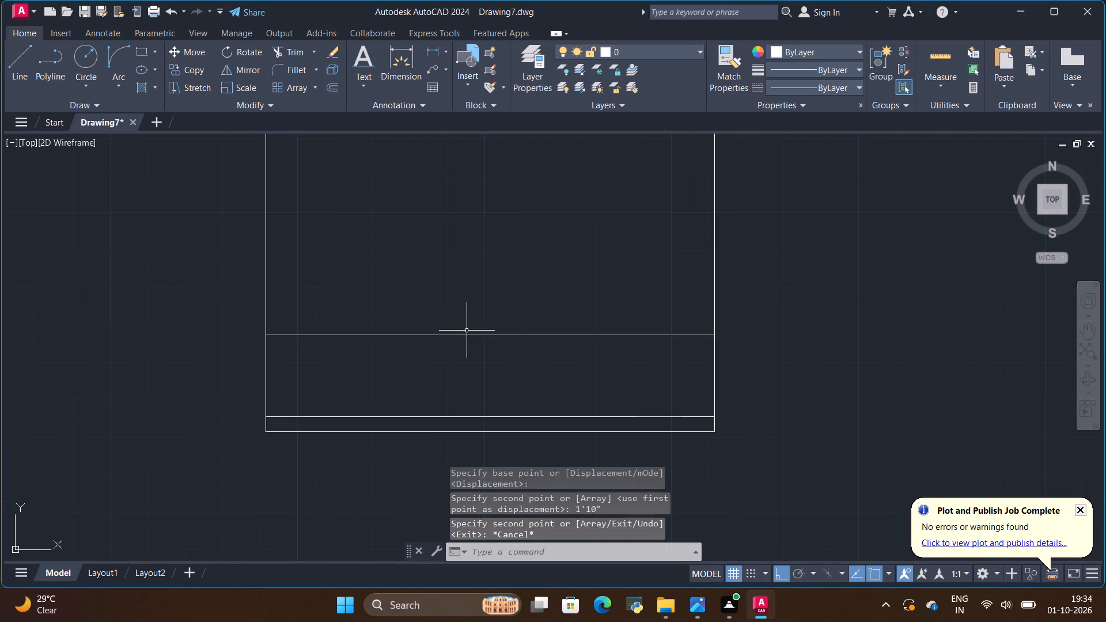
click(468, 335)
click(188, 72)
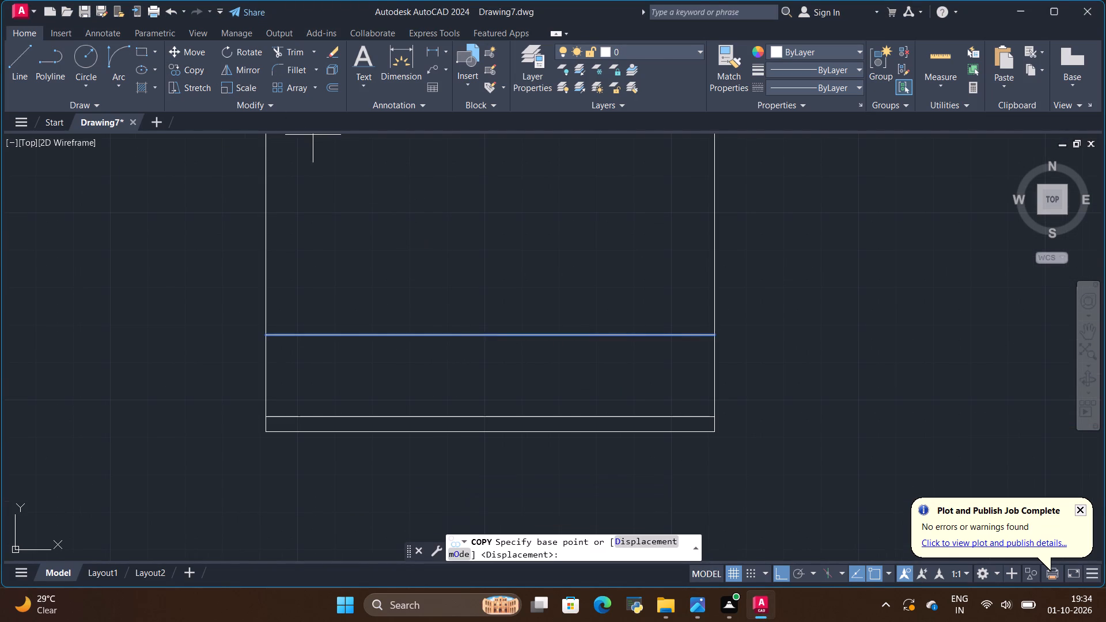
click(490, 335)
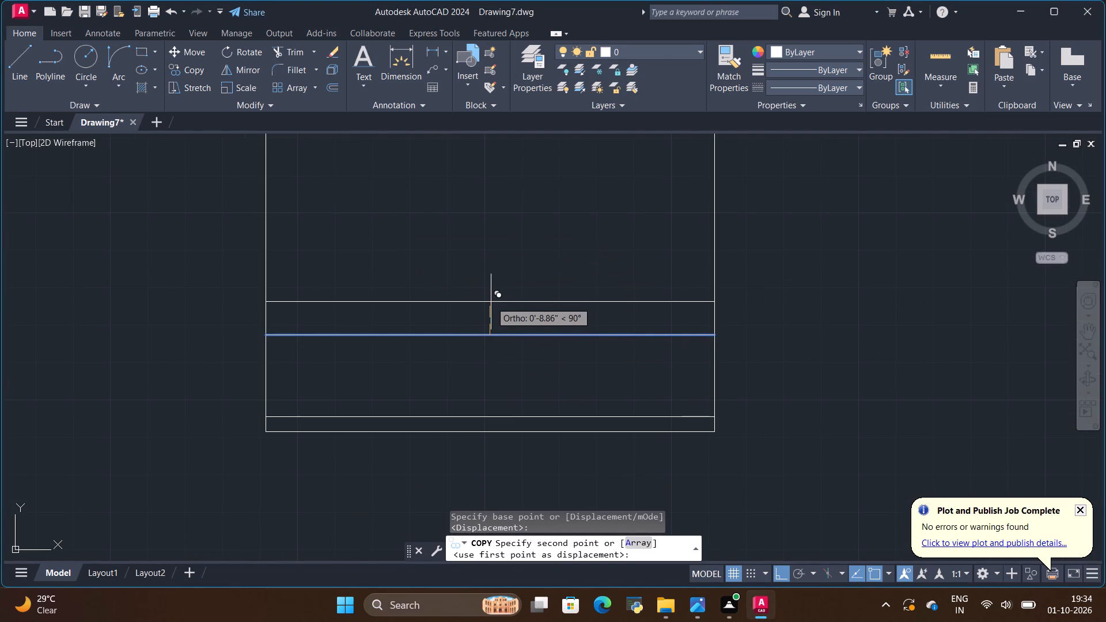
key(BackSpace)
key(BackSpace)
text(5'6)
key(shift+quotedbl)
key(Return)
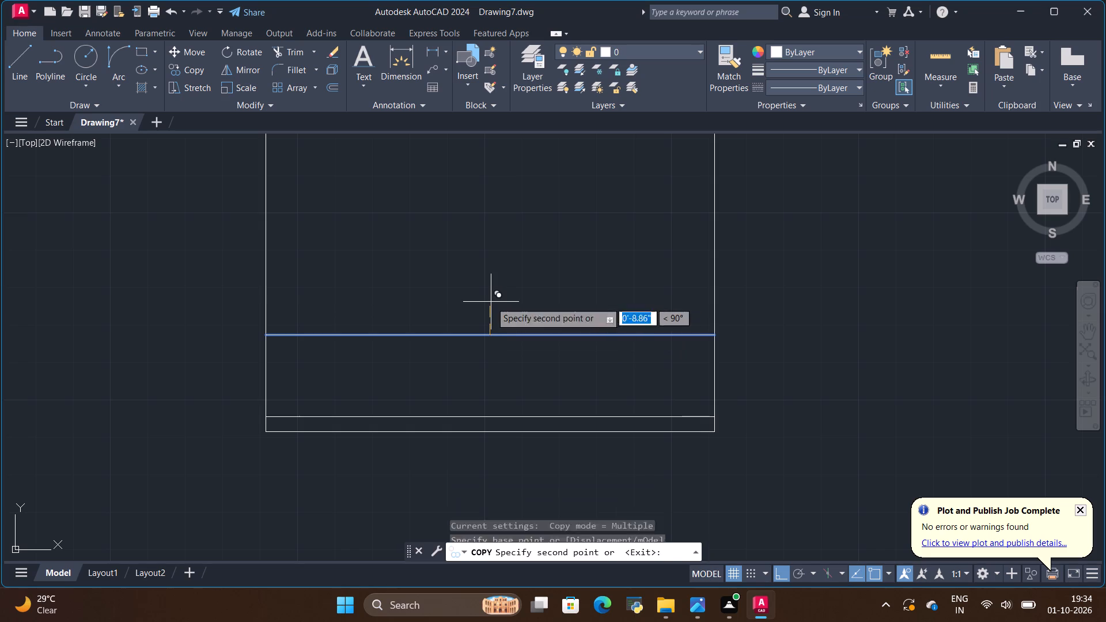
Check the front elevation's upper heights on the reference sheet in the image viewer, return to AutoCAD and end the Copy command.
scroll(503, 302, down, 2)
key(alt+Tab)
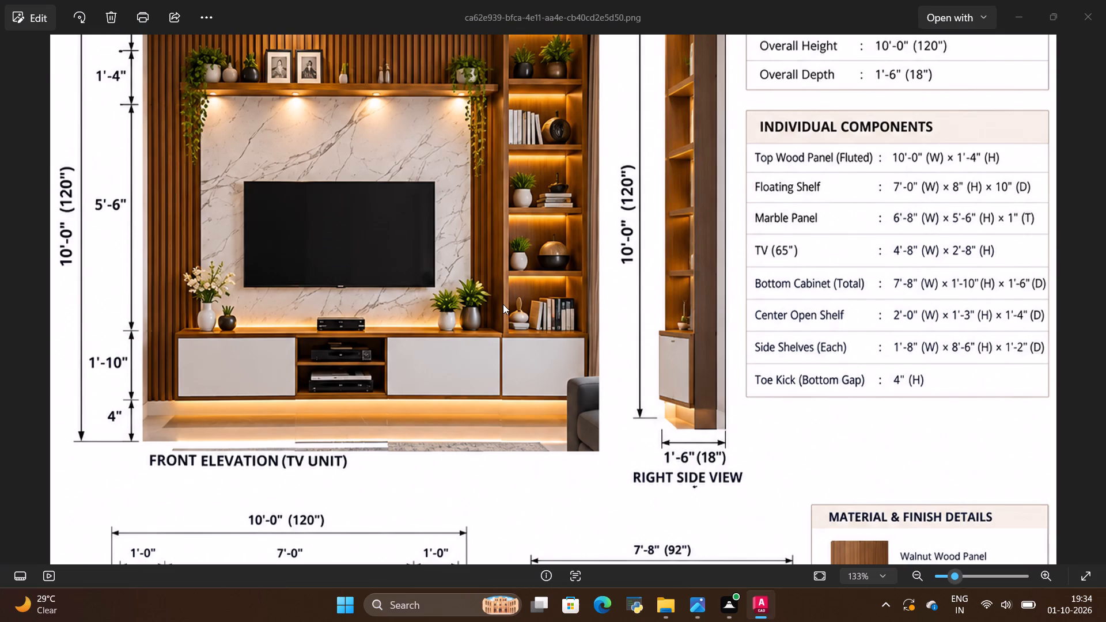
scroll(503, 314, down, 3)
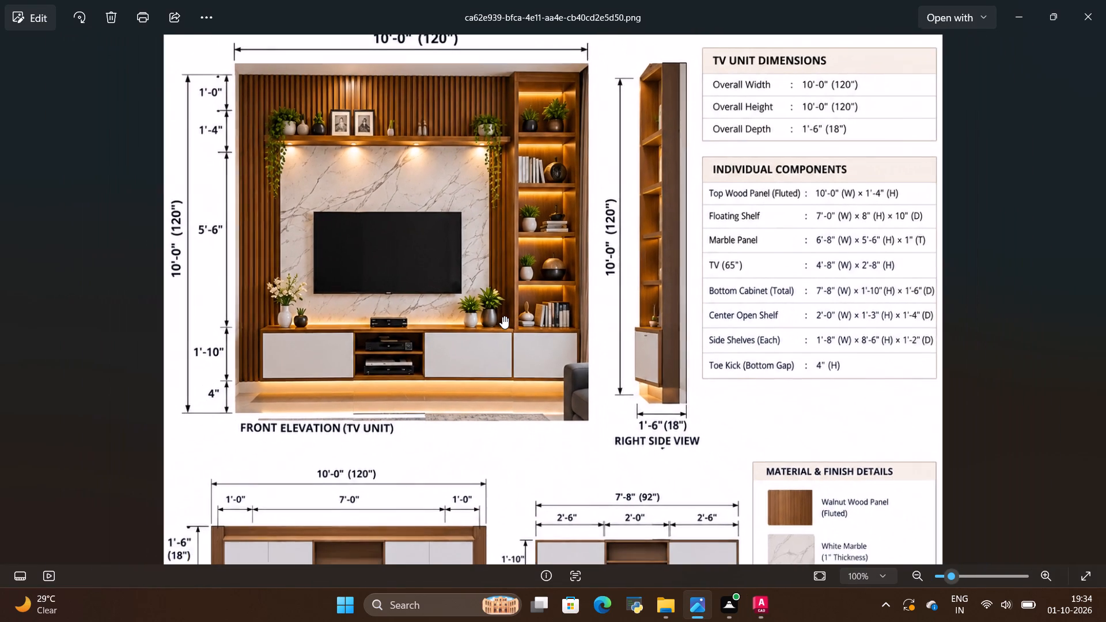
scroll(339, 30, up, 1)
scroll(357, 73, up, 3)
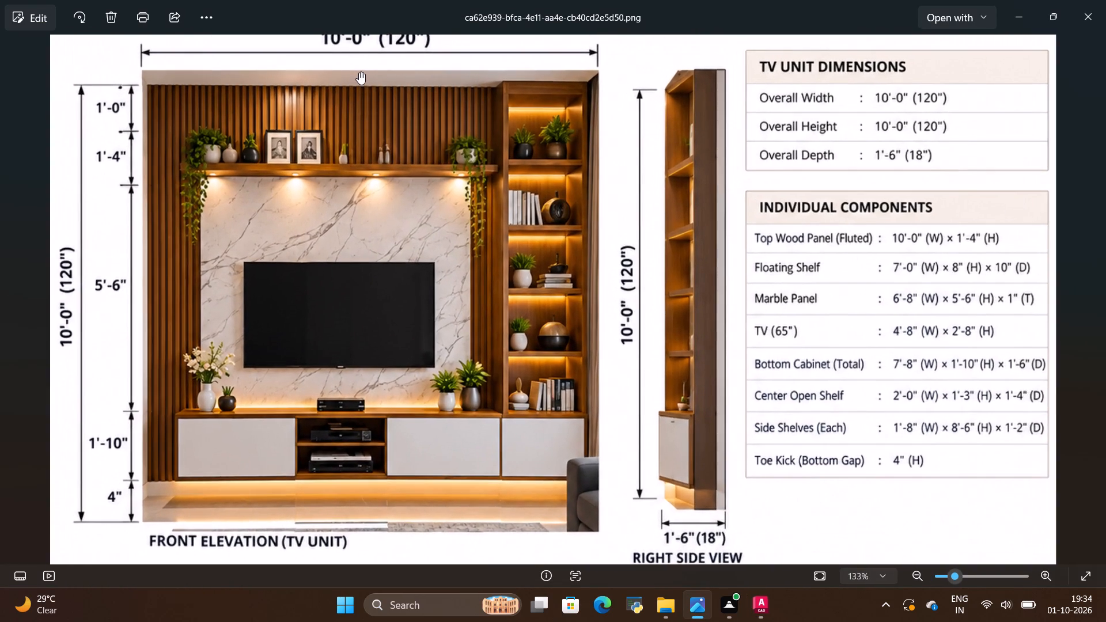
key(alt+Tab)
key(Escape)
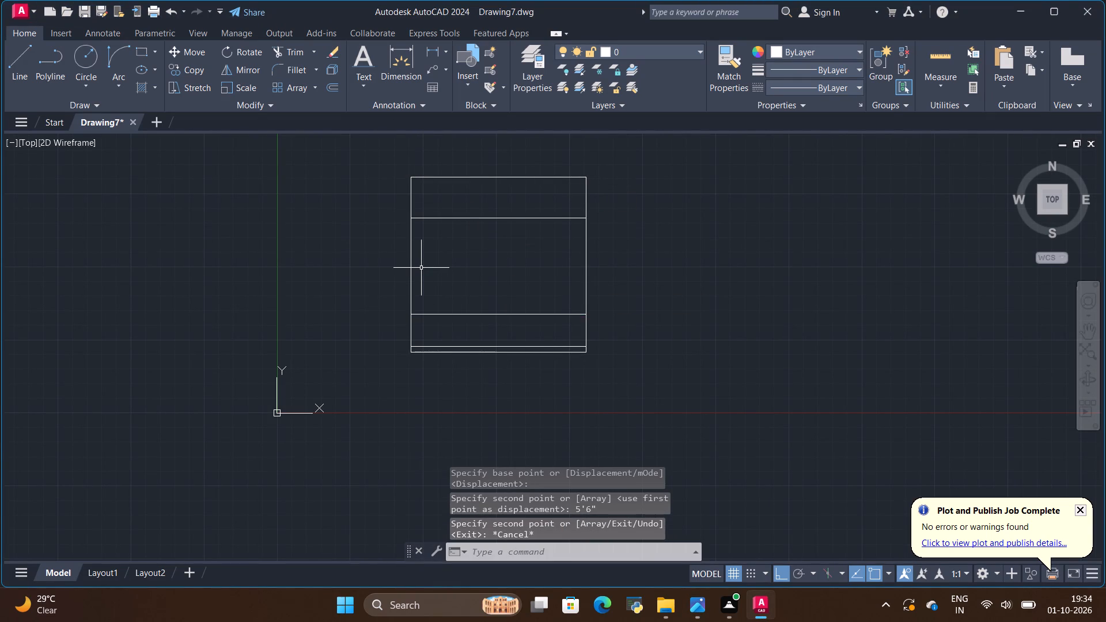
Switch to the image viewer and examine the front elevation's layout, the component sizes, and the width divisions in the top and cabinet views.
key(alt+Tab)
scroll(351, 263, down, 2)
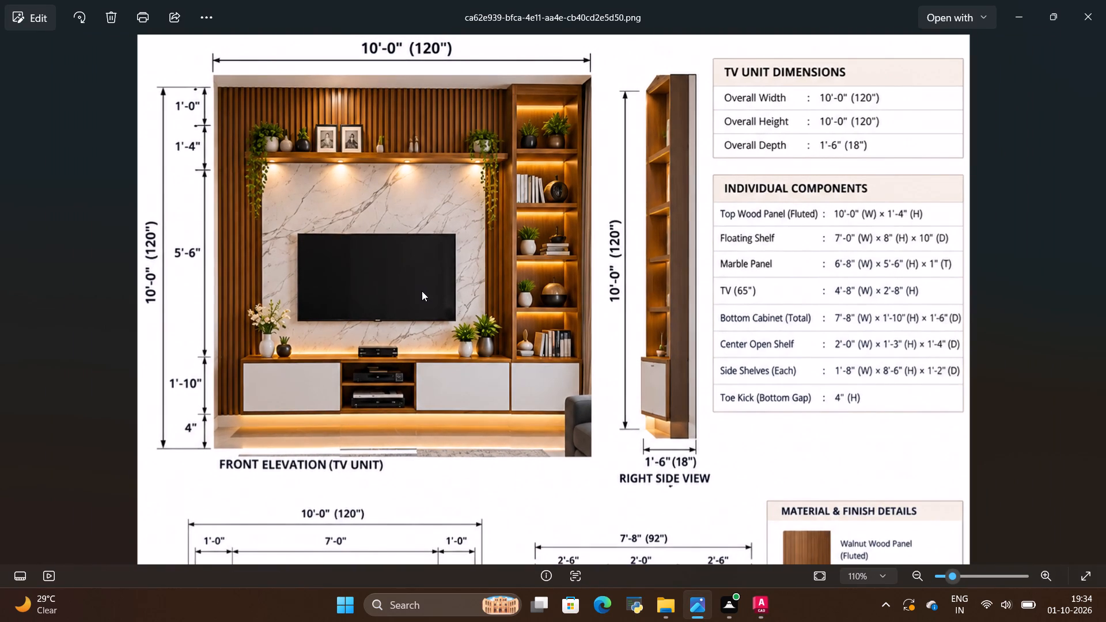
scroll(422, 290, down, 2)
scroll(389, 307, up, 1)
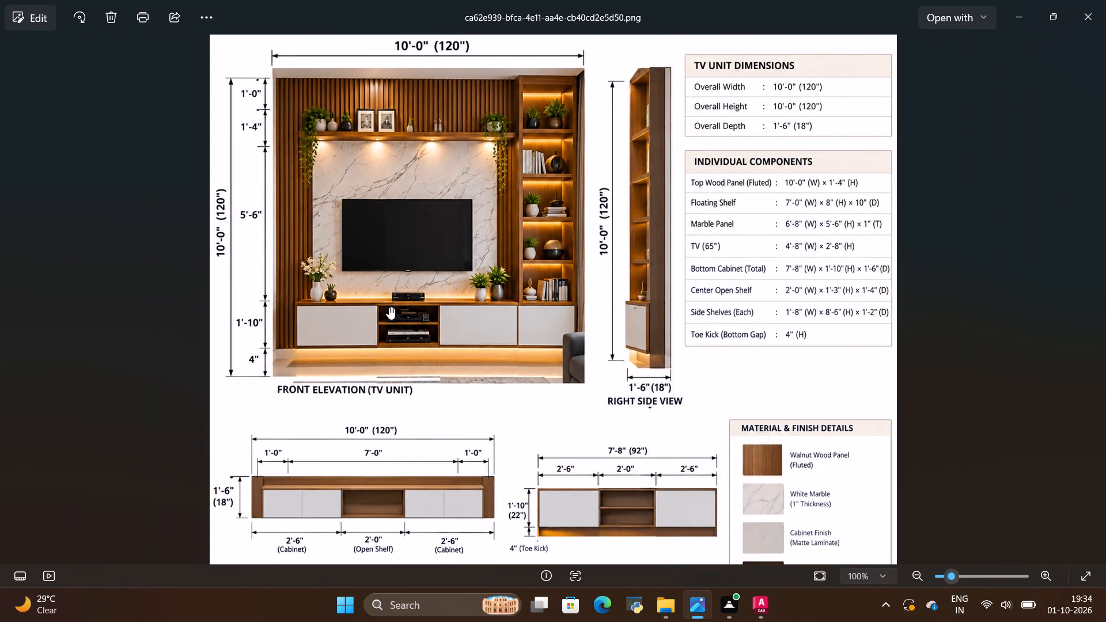
scroll(389, 307, up, 1)
scroll(341, 267, down, 2)
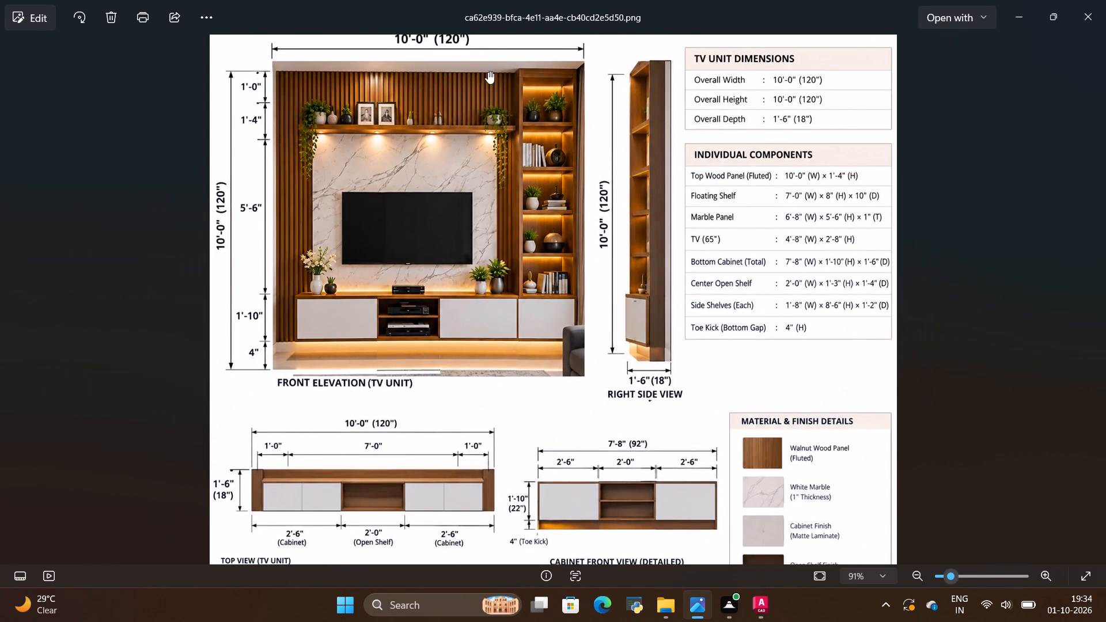
scroll(545, 51, up, 3)
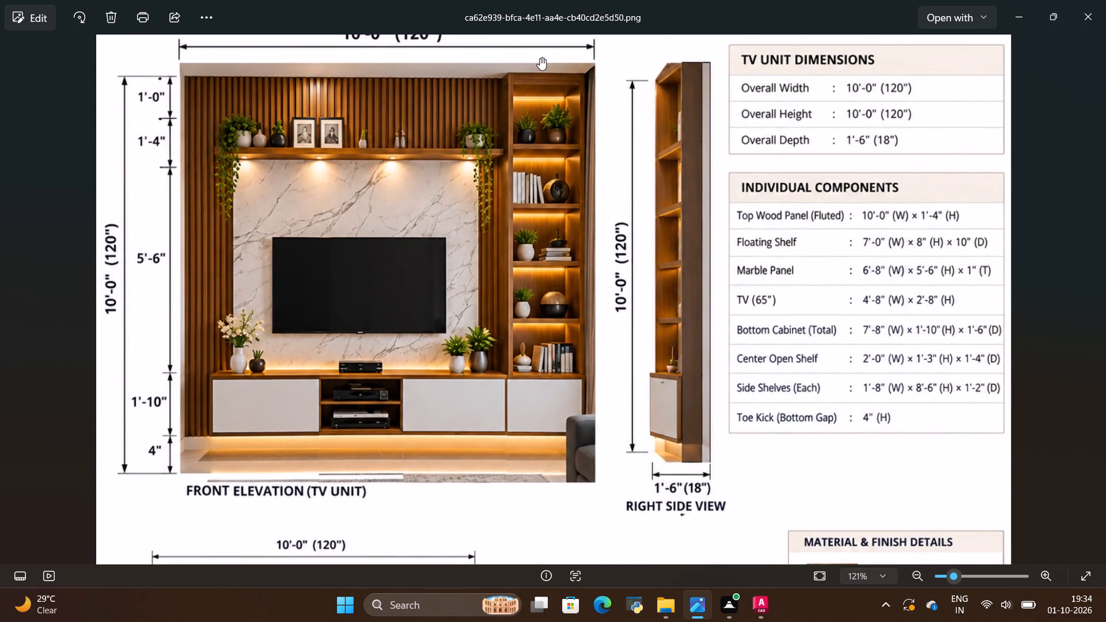
scroll(540, 58, up, 1)
scroll(540, 58, down, 2)
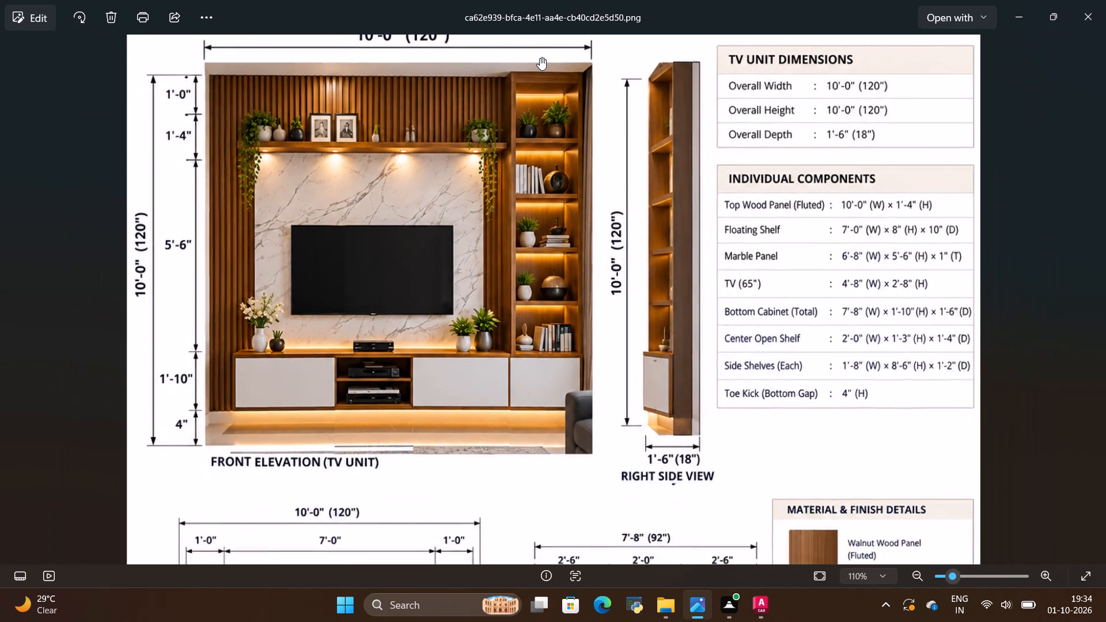
scroll(540, 58, down, 5)
scroll(539, 58, up, 5)
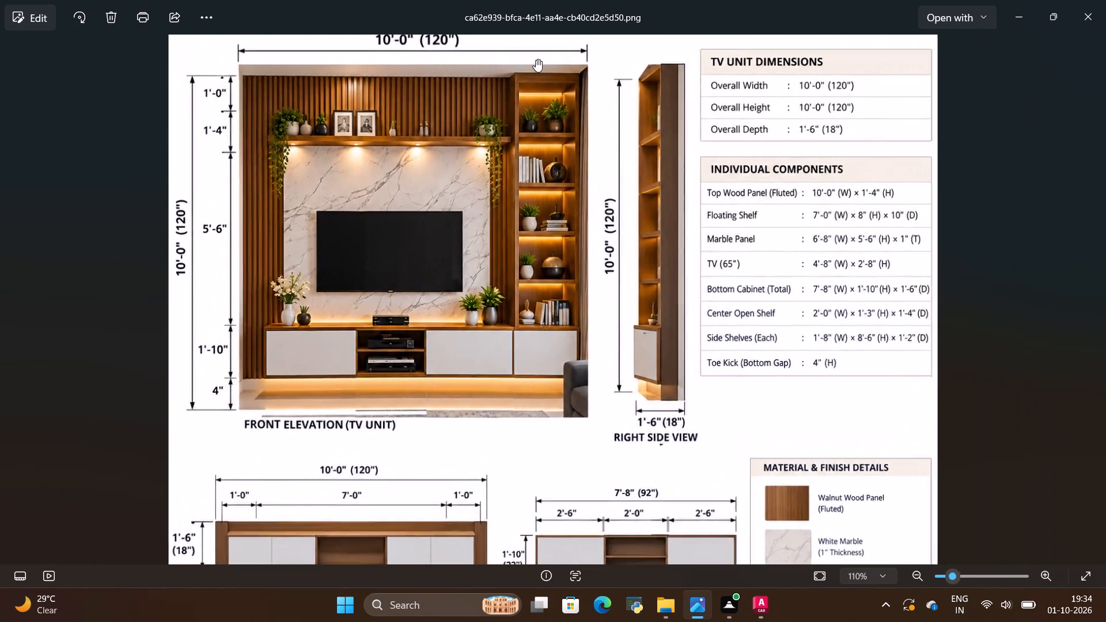
scroll(535, 59, up, 3)
scroll(535, 59, down, 3)
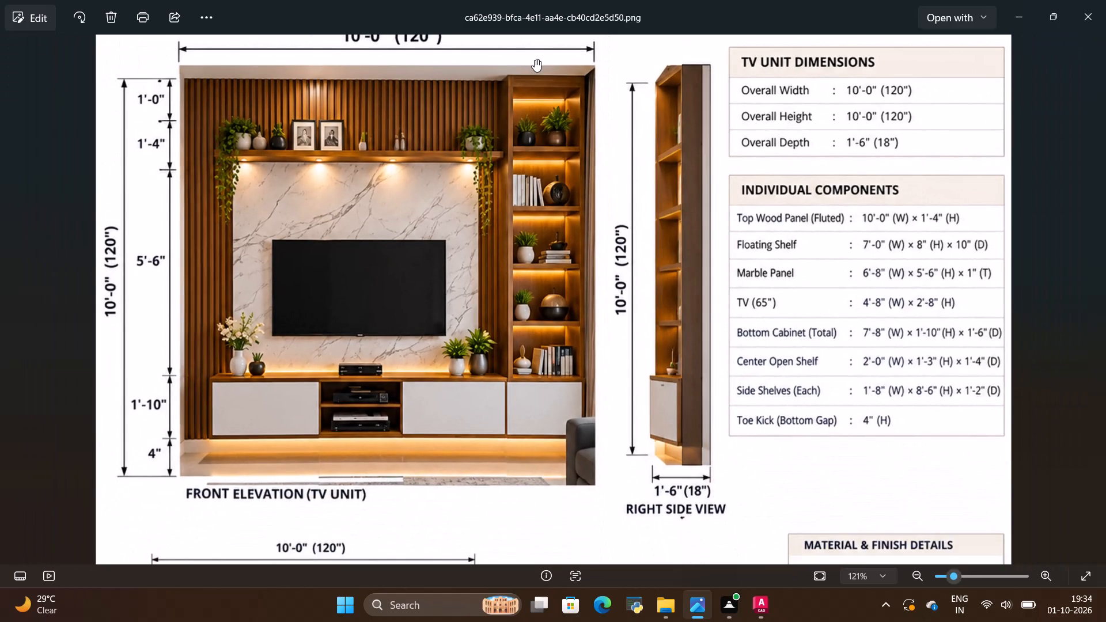
scroll(555, 149, down, 3)
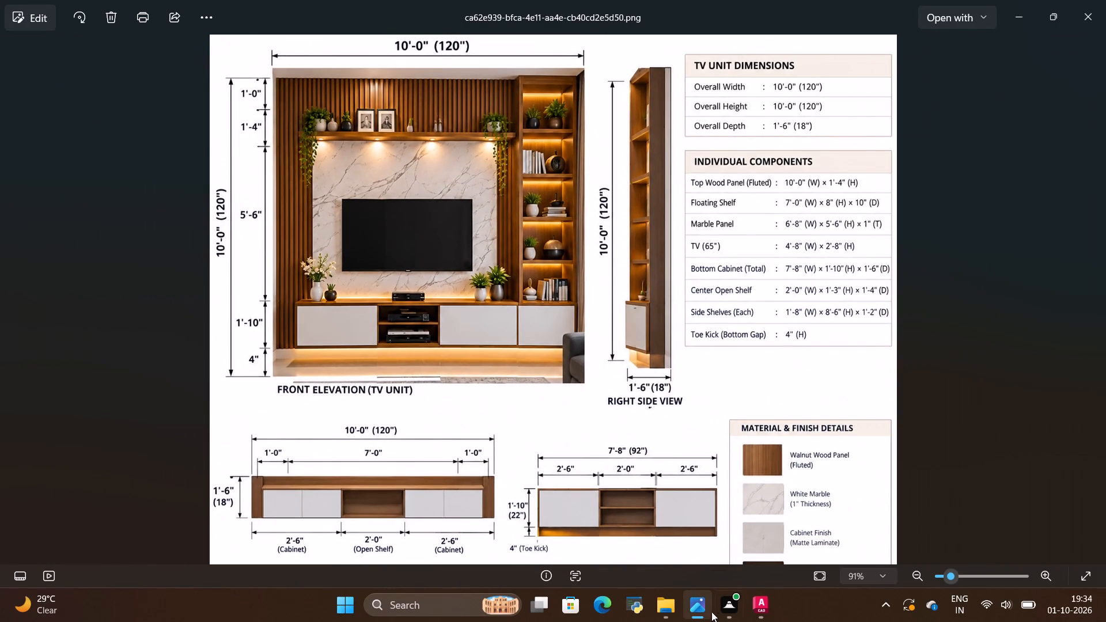
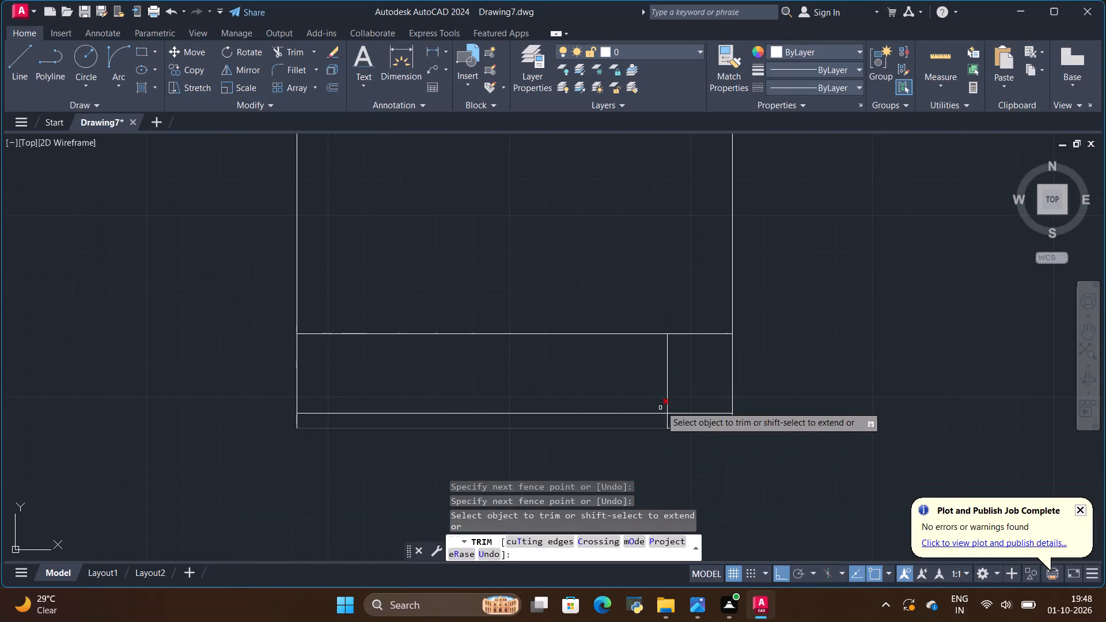
Trim away the remaining vertical line segments crossing the bottom cabinet and the toe kick.
drag(680, 381, 646, 386)
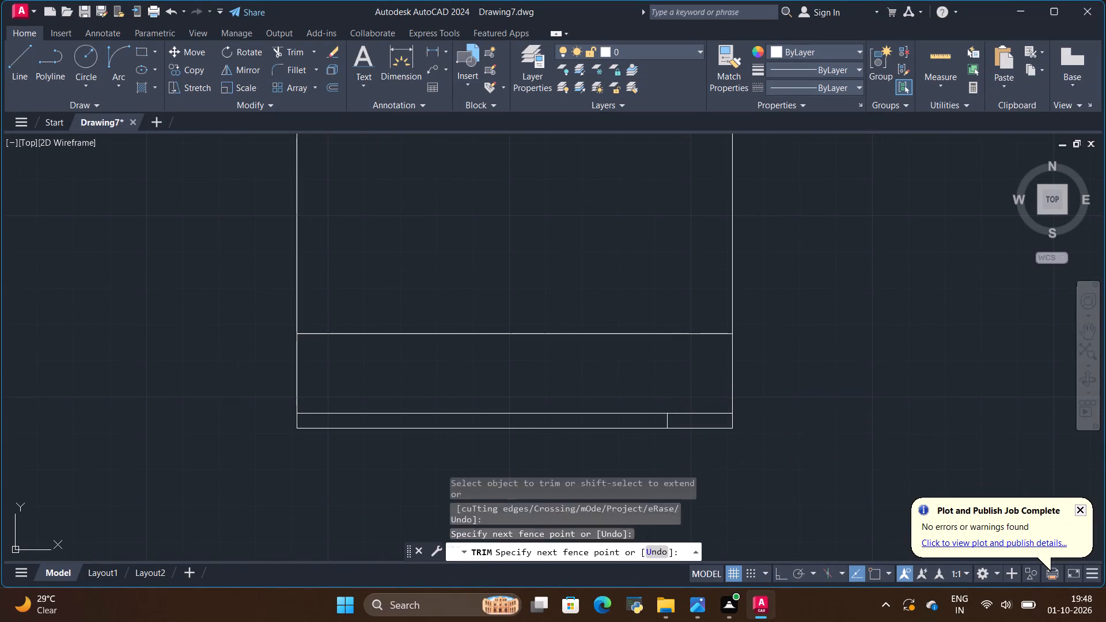
scroll(672, 428, up, 2)
drag(672, 409, 647, 419)
scroll(651, 416, down, 4)
scroll(644, 377, up, 1)
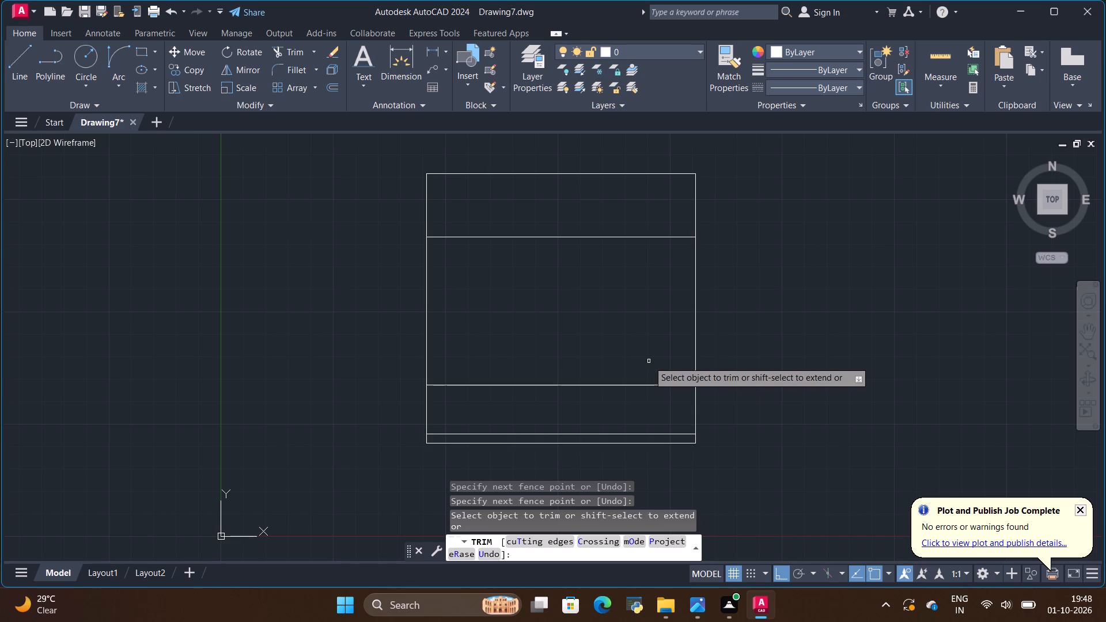
key(space)
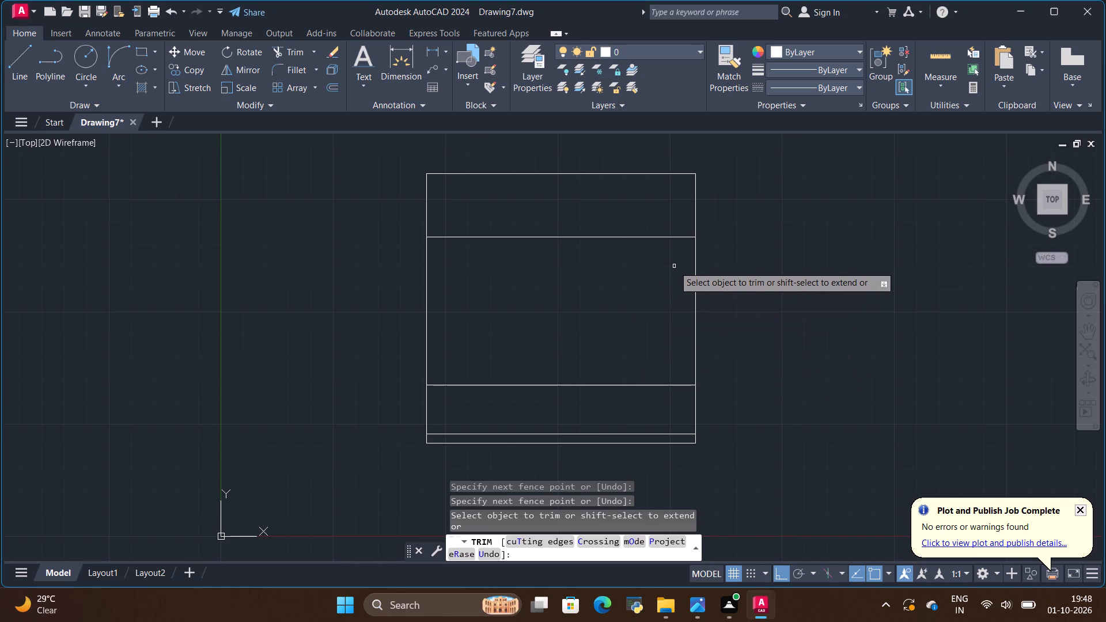
Copy the outline's right edge 2' to the left to mark a full-height vertical division of the elevation.
click(696, 263)
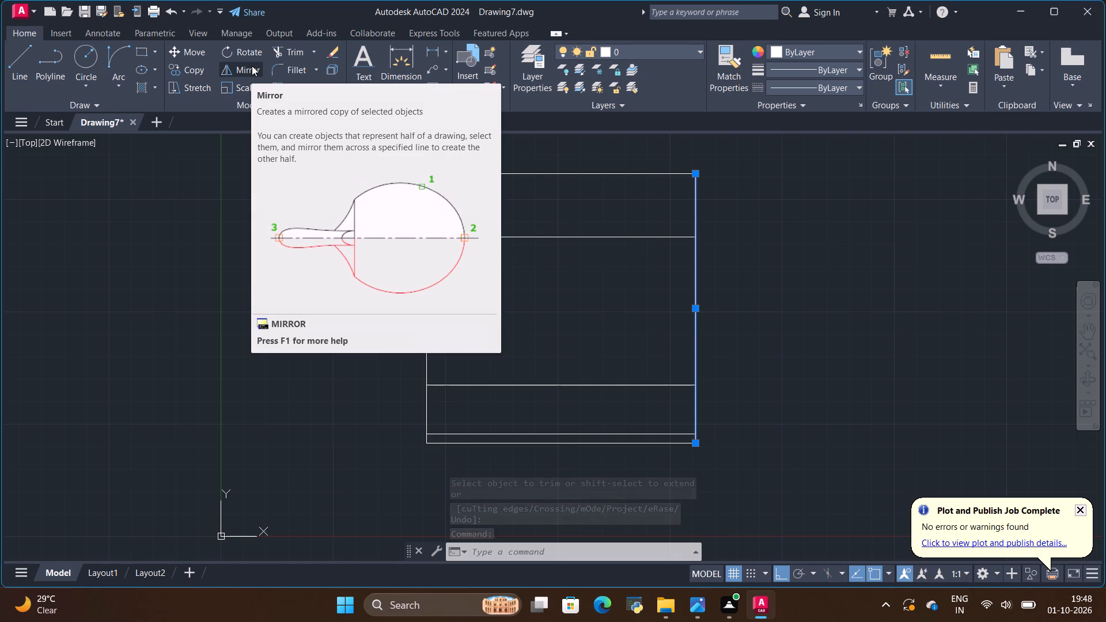
click(195, 69)
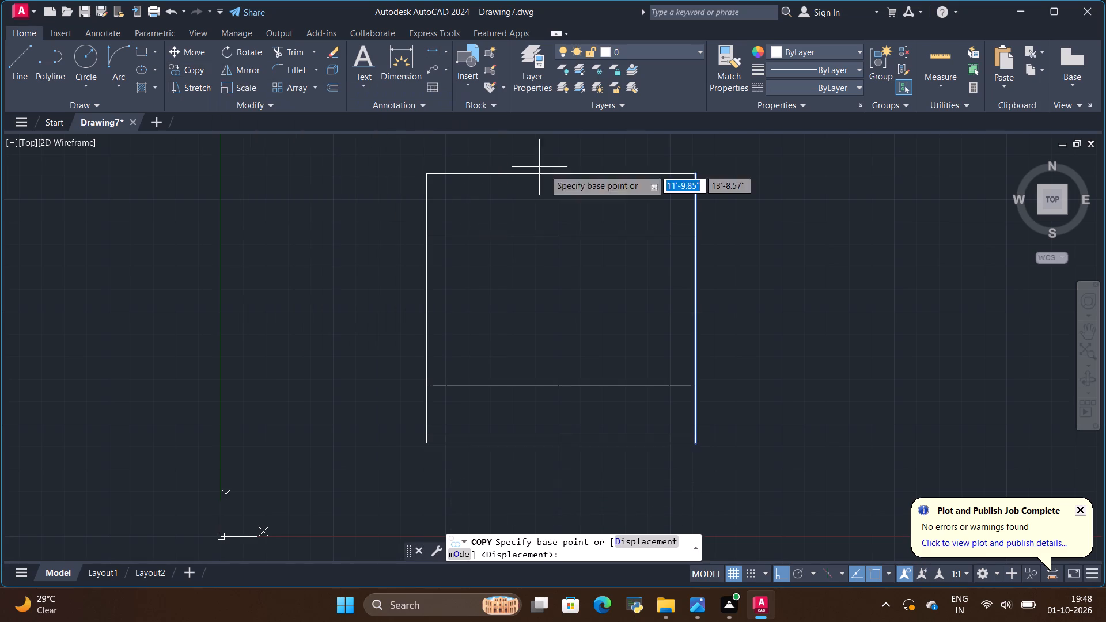
click(696, 314)
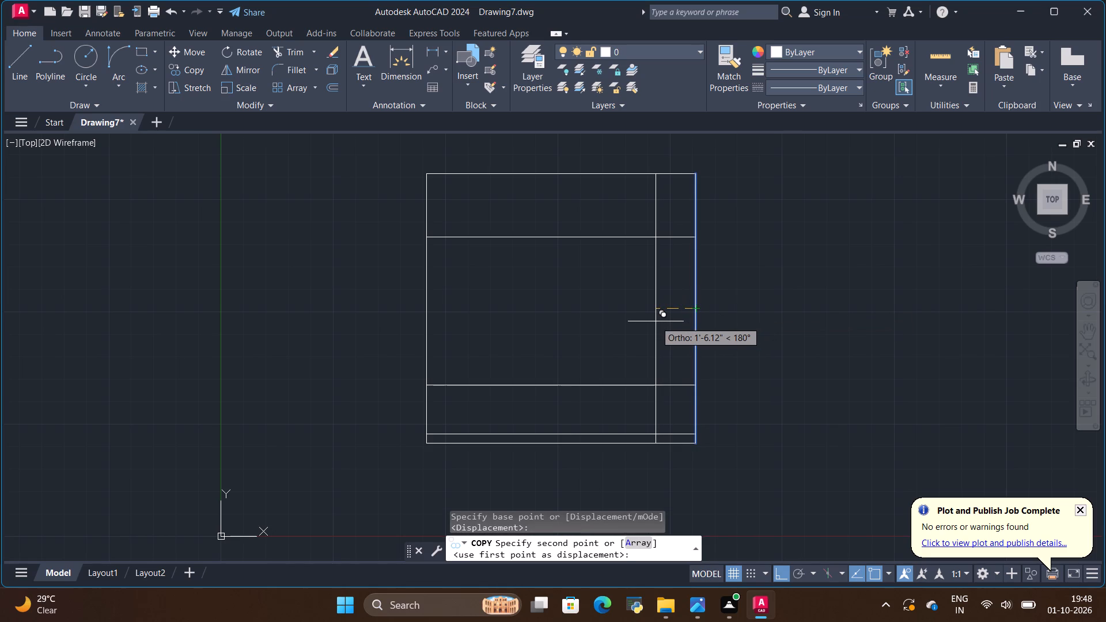
key(BackSpace)
key(BackSpace)
text(2')
key(Return)
key(Escape)
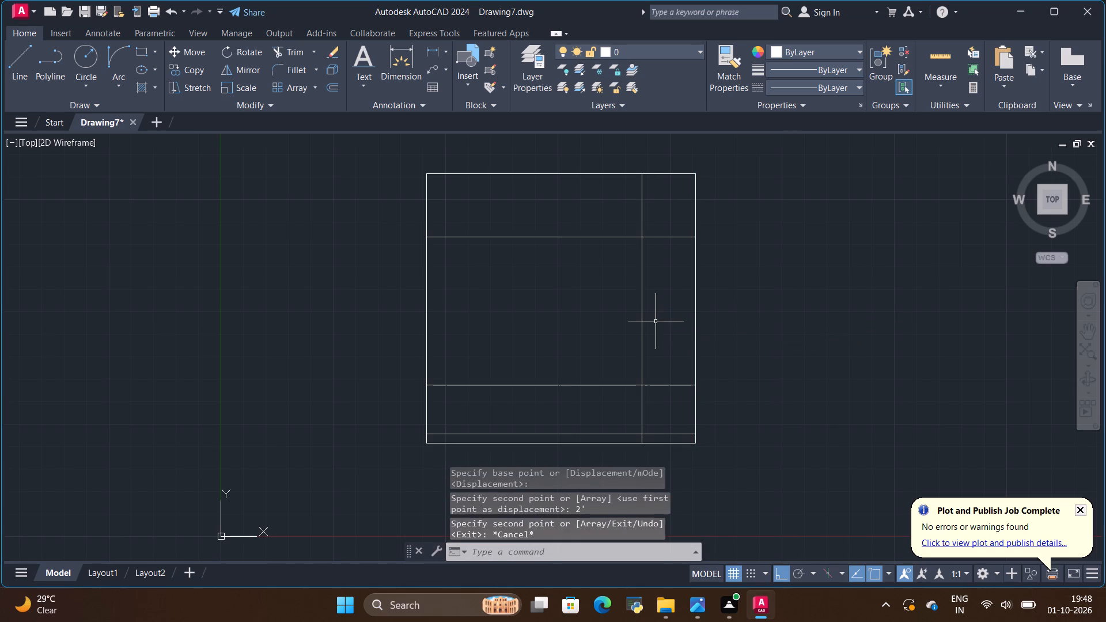
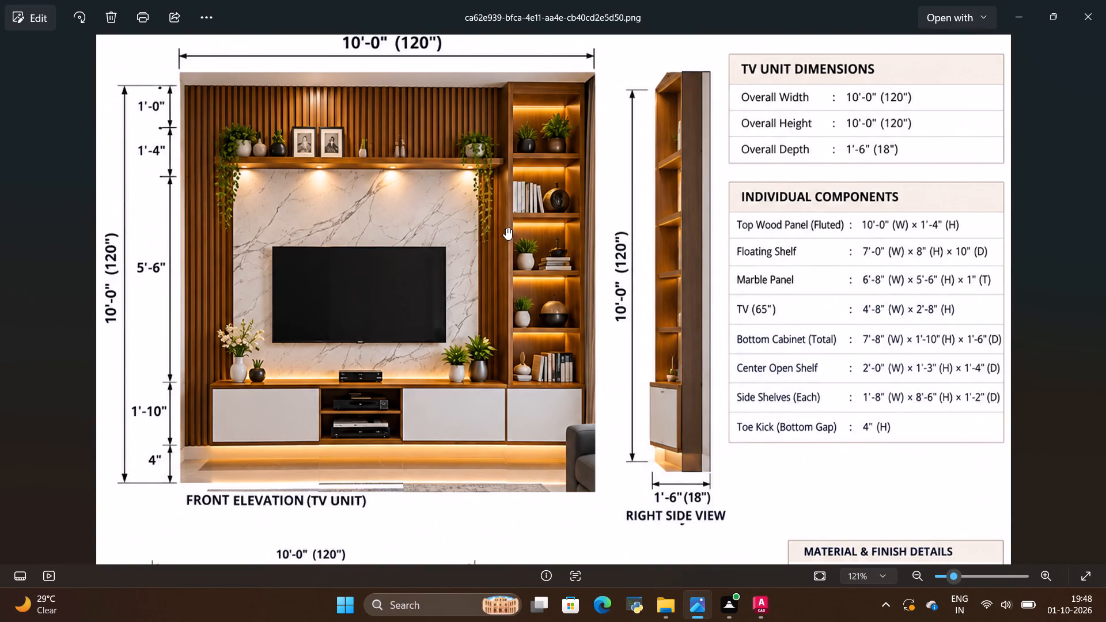
Copy the full-height vertical division line 2" to the left to give the shelf unit's side panel its thickness.
key(alt+Tab)
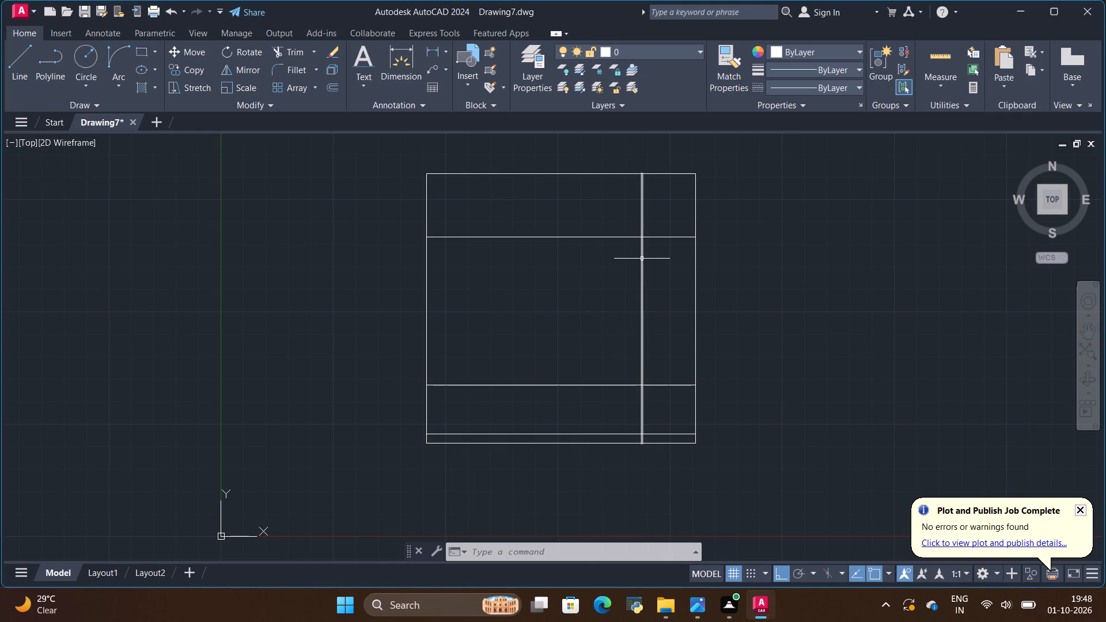
click(642, 258)
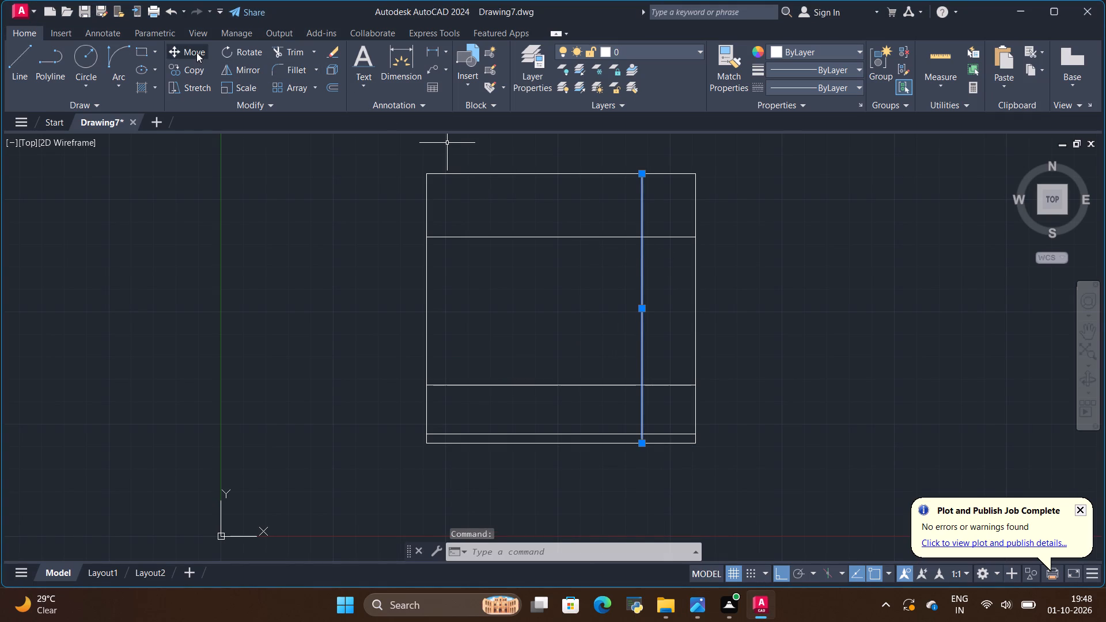
click(198, 65)
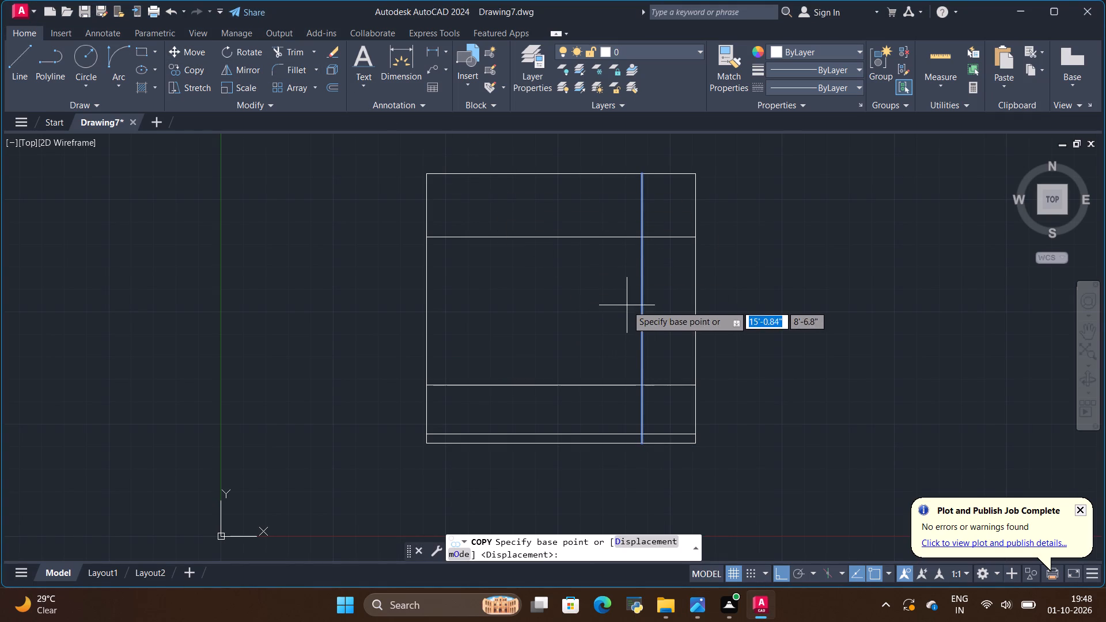
click(642, 305)
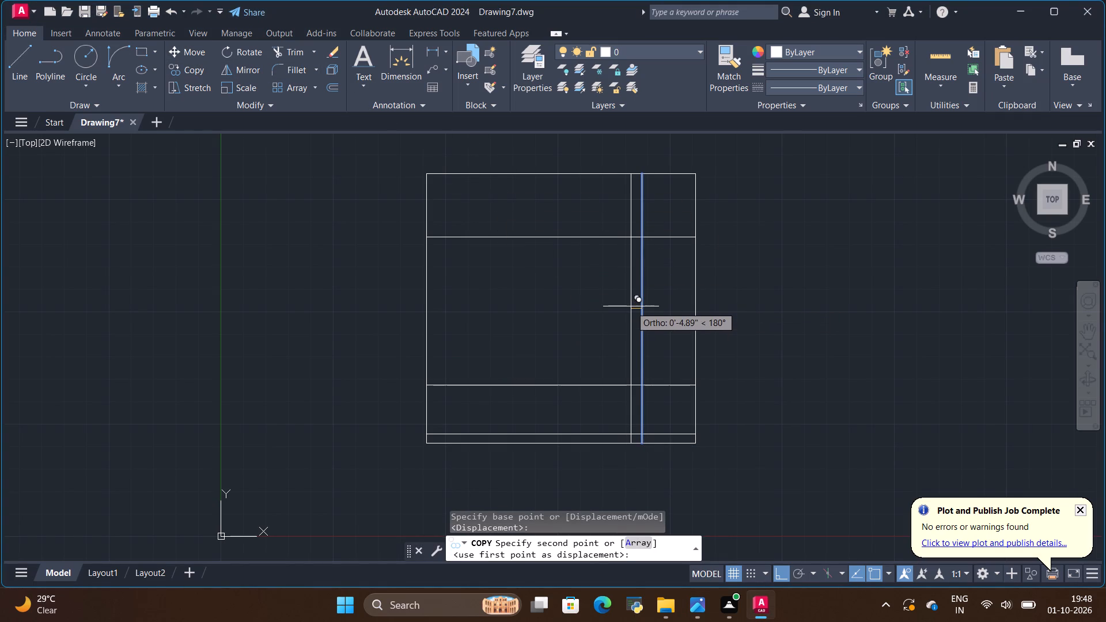
key(BackSpace)
key(BackSpace)
key(2)
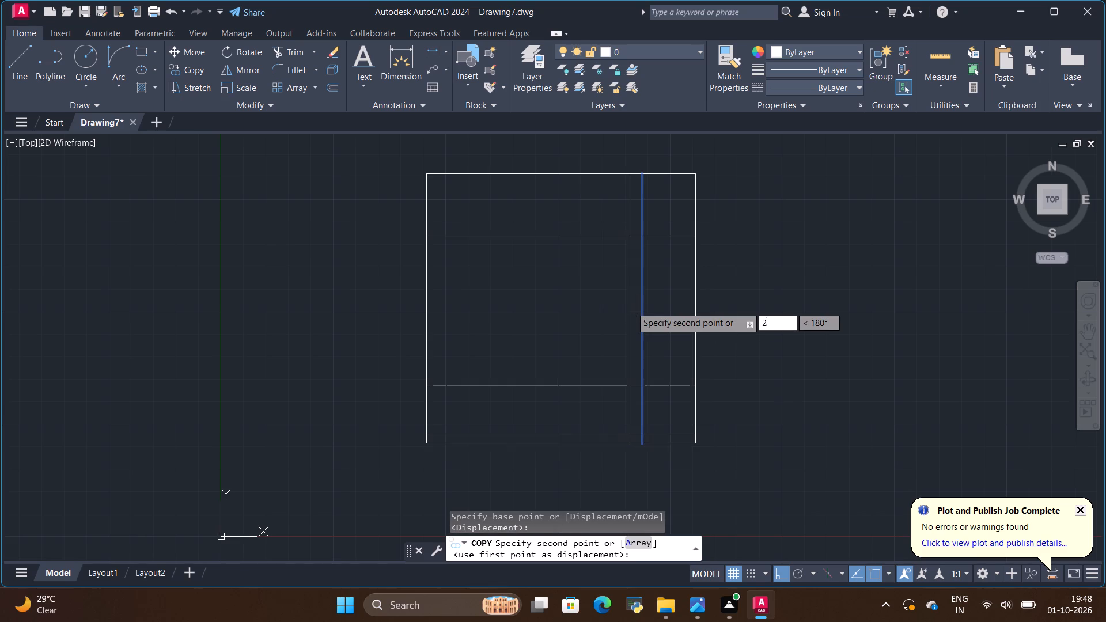
key(shift+quotedbl)
key(Return)
key(Escape)
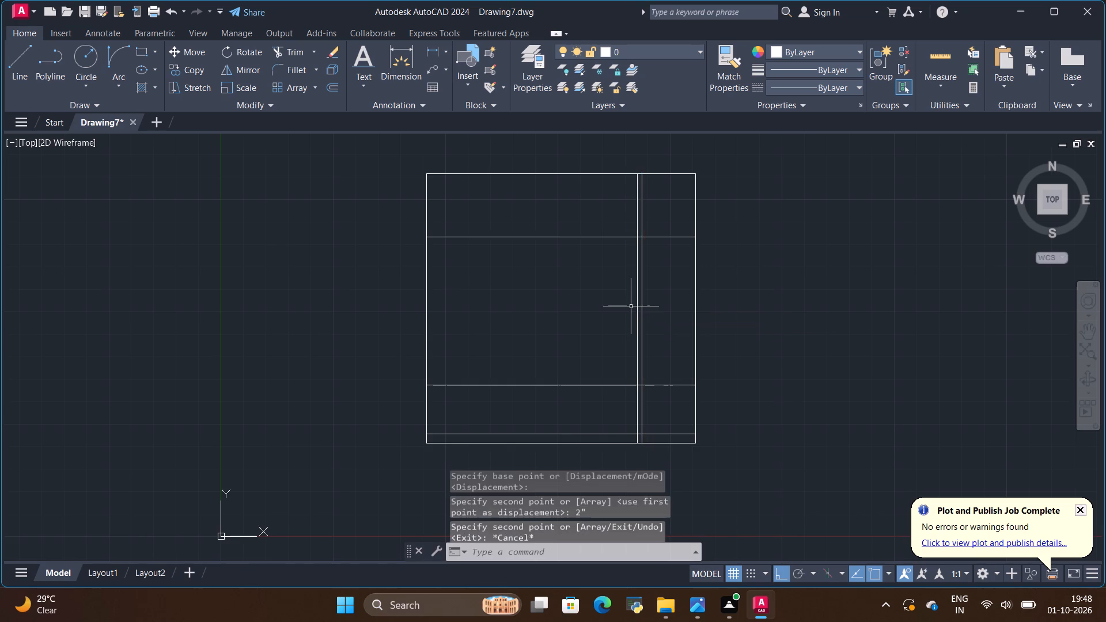
Draw a 2' horizontal shelf line from the midpoint of the outline's right edge to the nearest vertical division line.
key(alt+Tab)
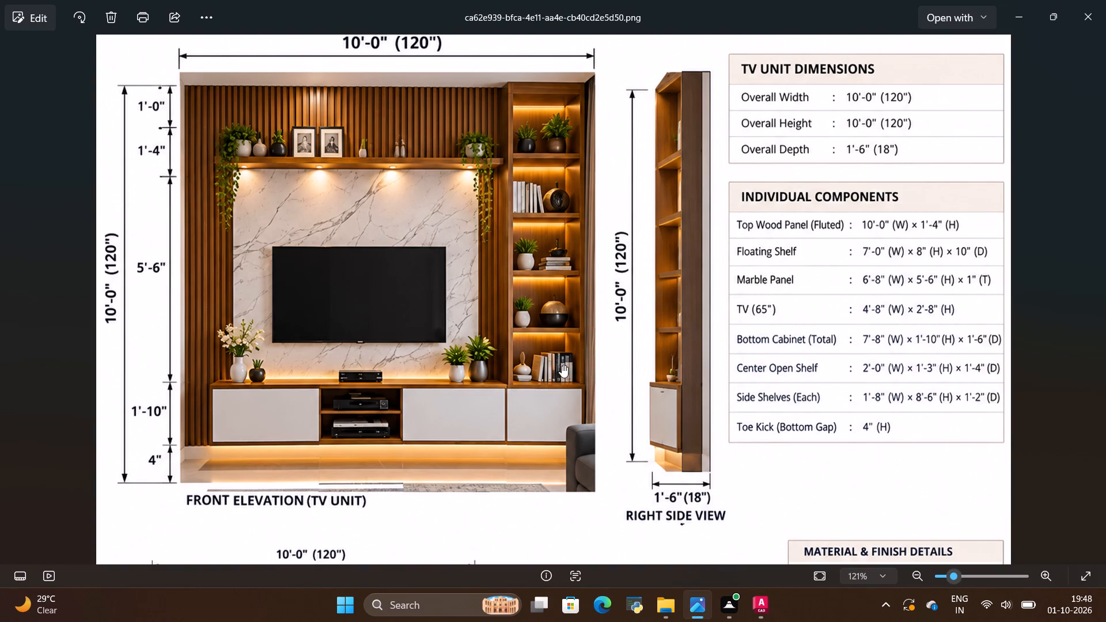
key(alt+Tab)
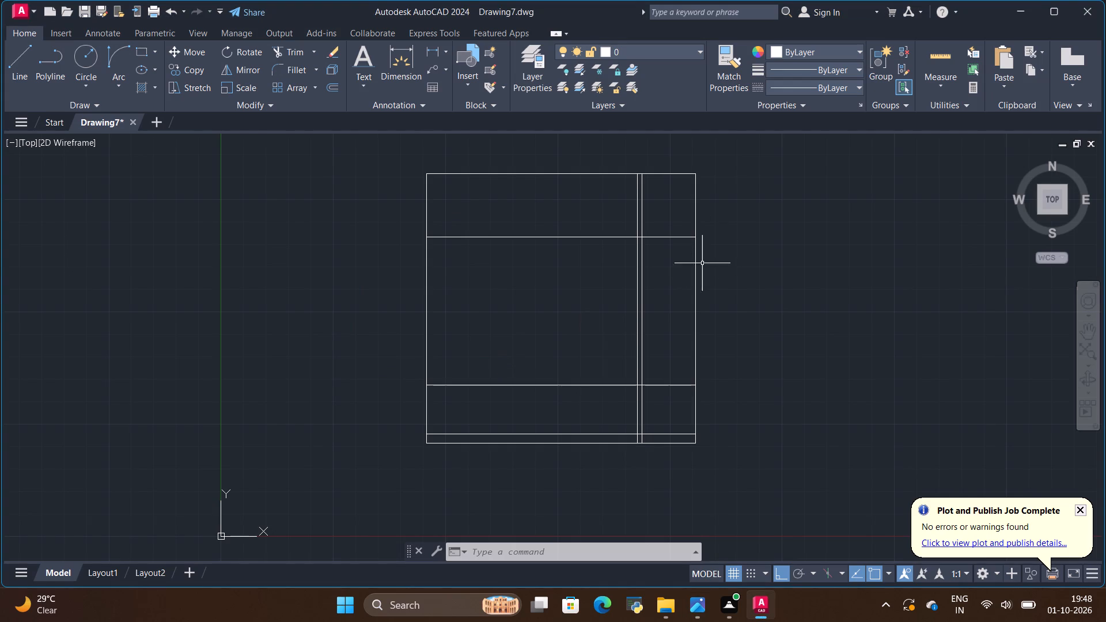
click(696, 287)
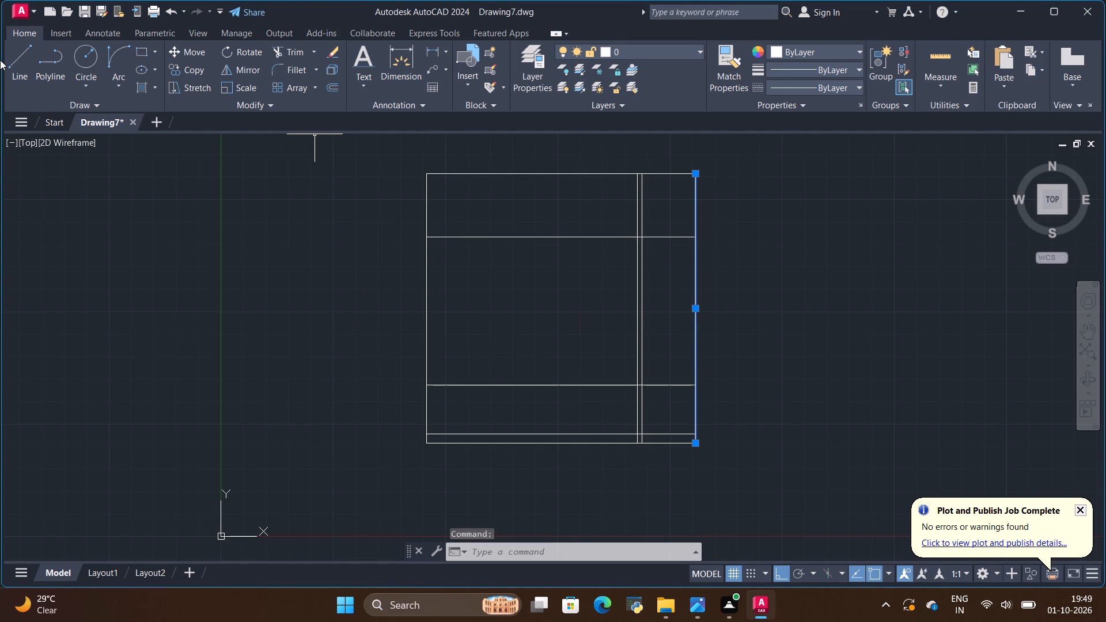
click(14, 62)
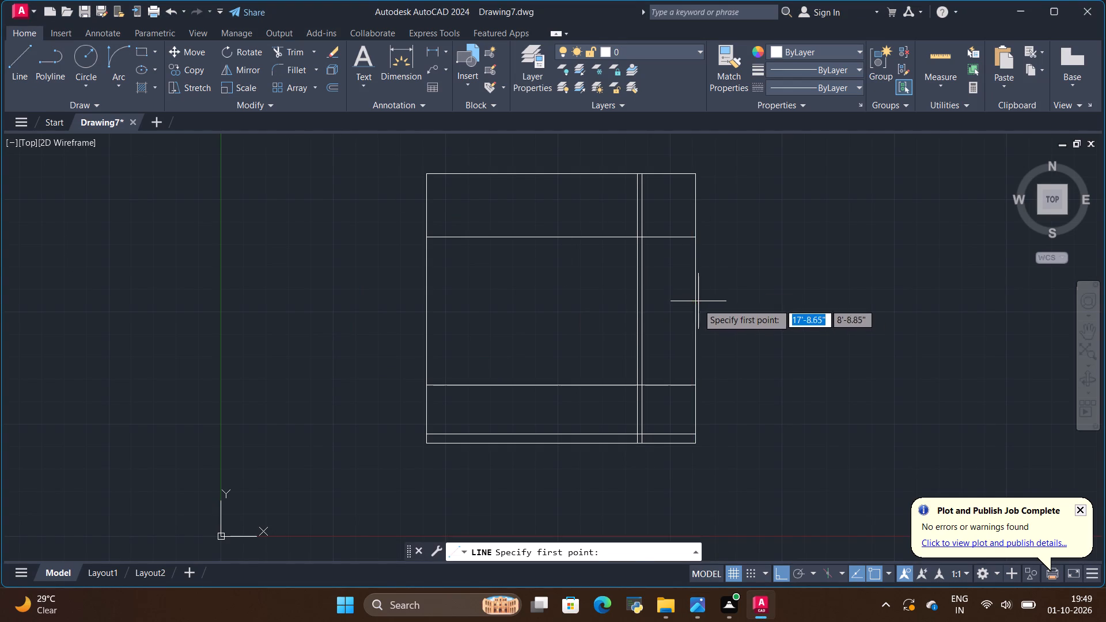
click(696, 310)
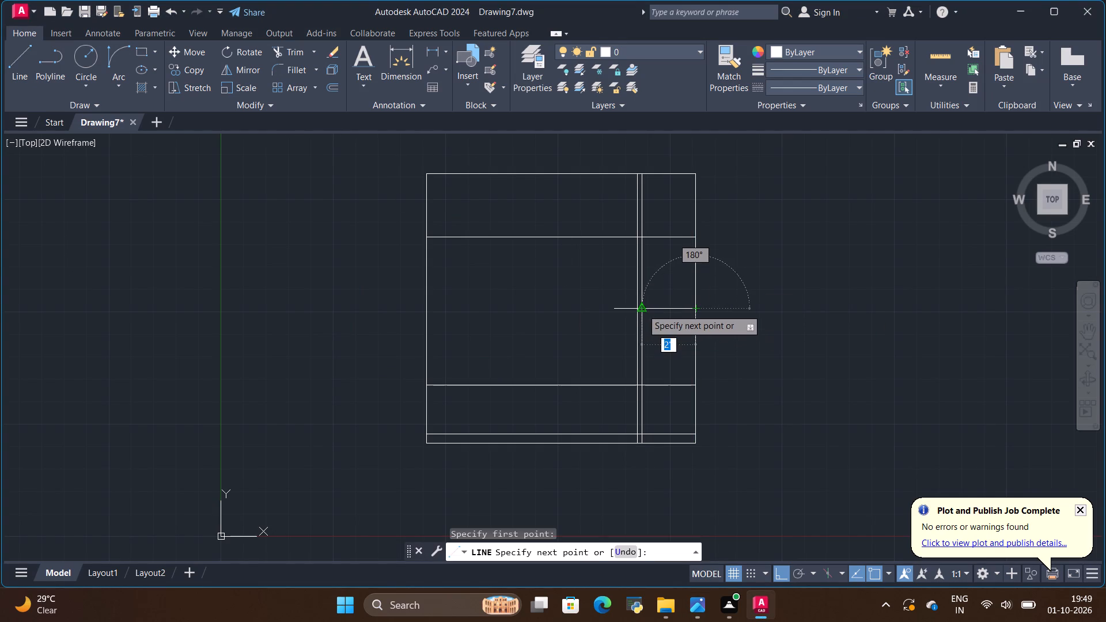
click(643, 309)
key(Escape)
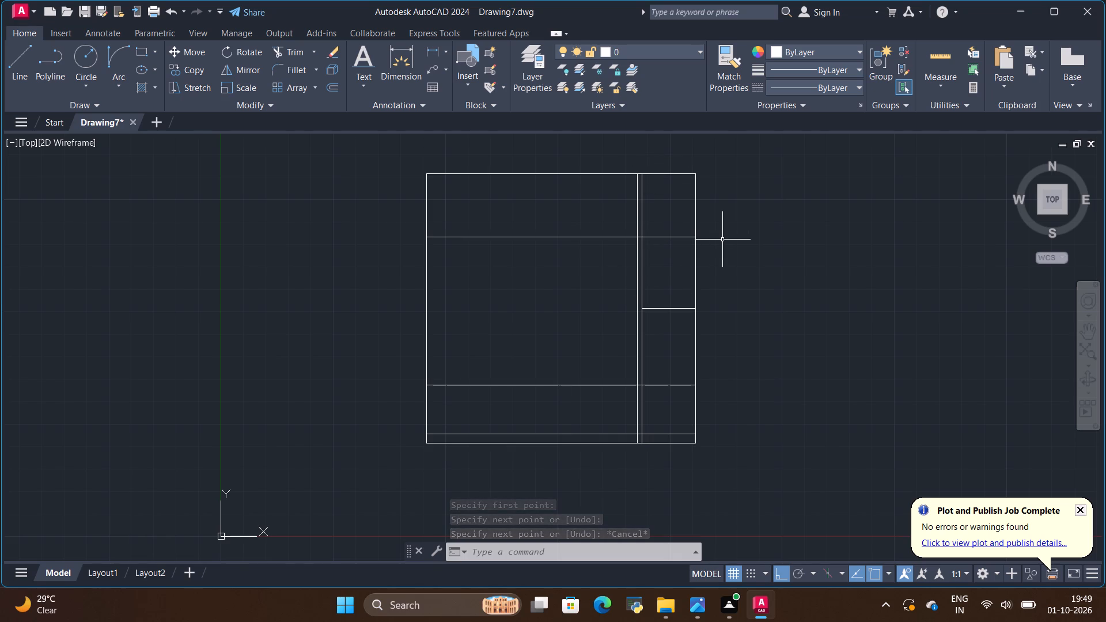
Trim the upper panel line and the bottom cabinet's top line where they cross the side shelf column.
key(alt+Tab)
key(alt+Tab)
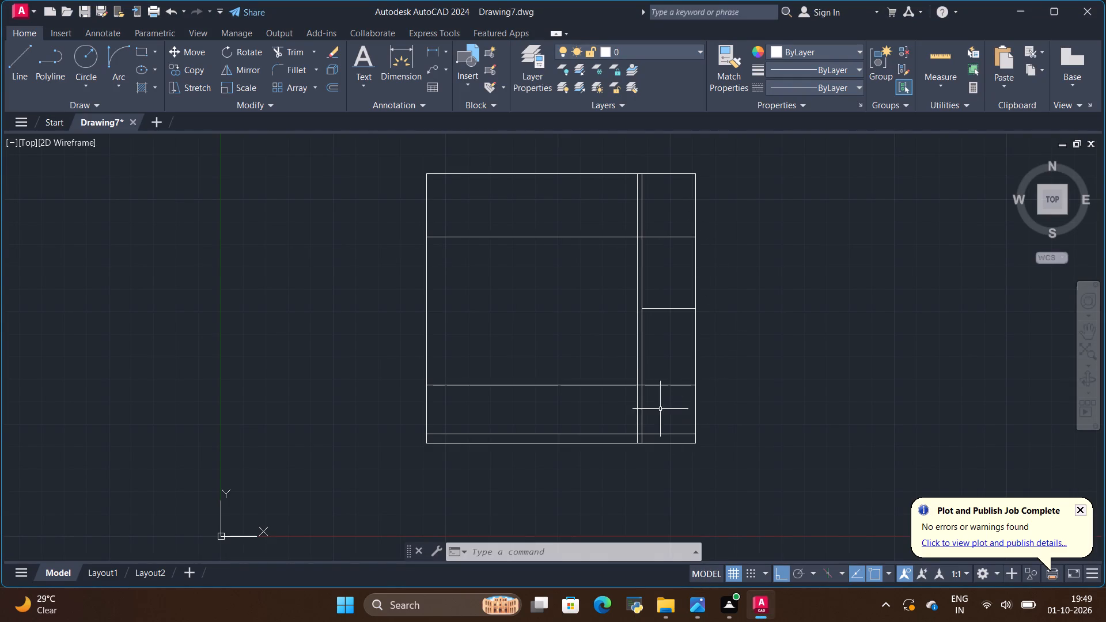
key(alt+Tab)
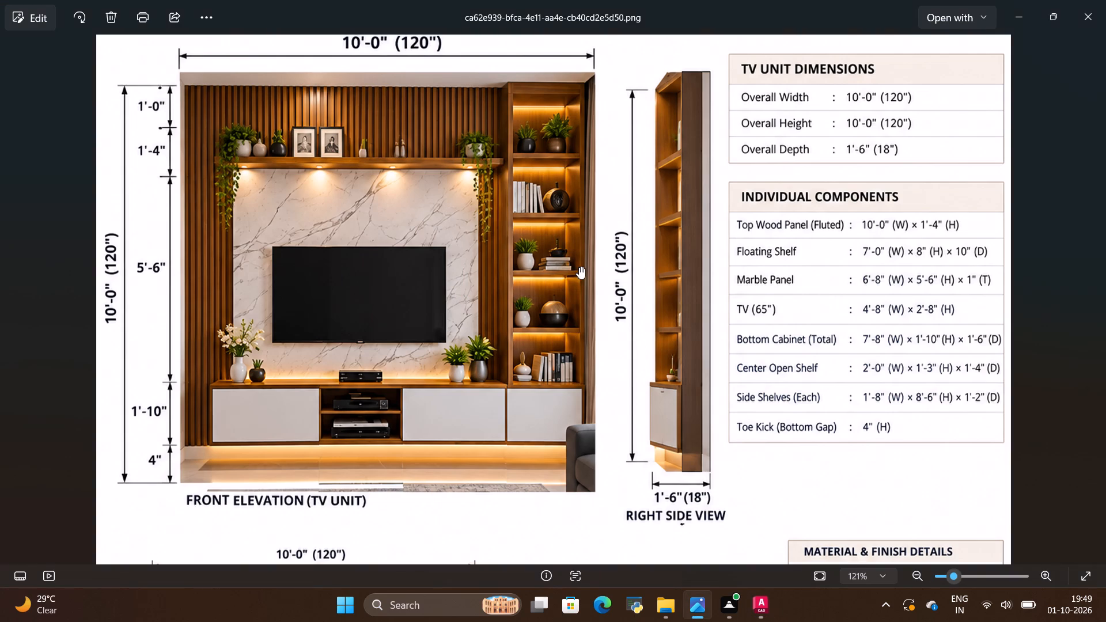
key(alt+Tab)
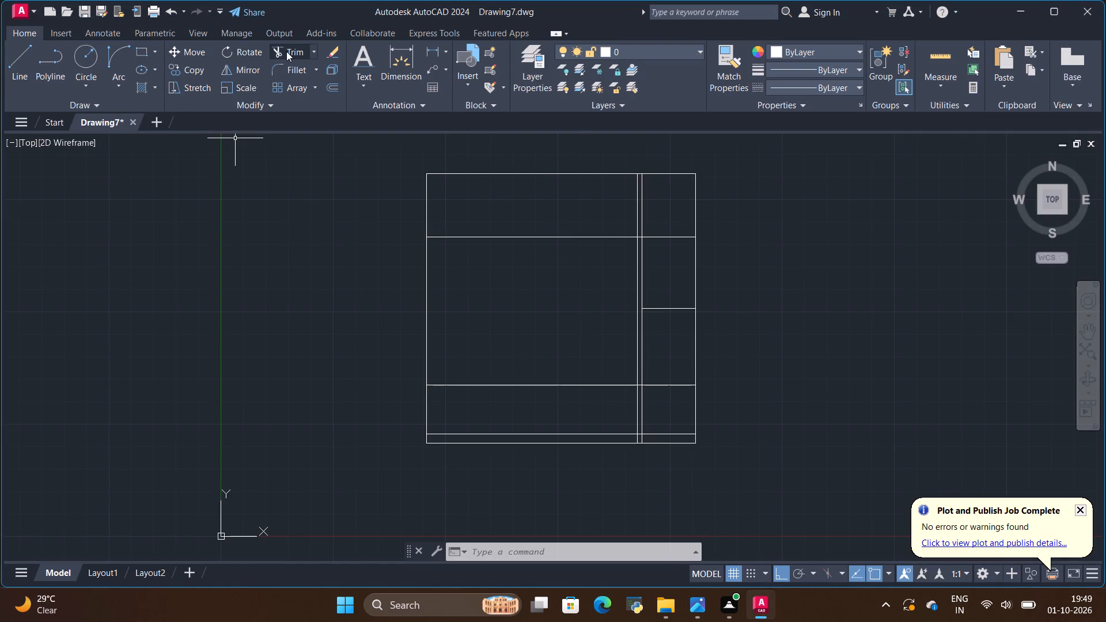
click(286, 51)
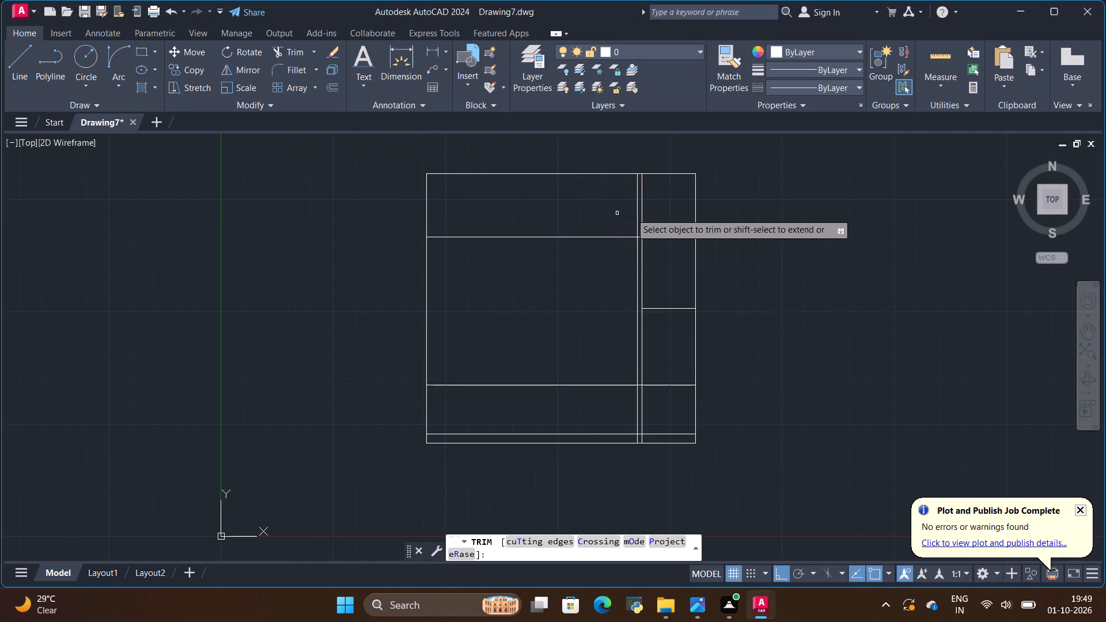
drag(677, 225, 679, 252)
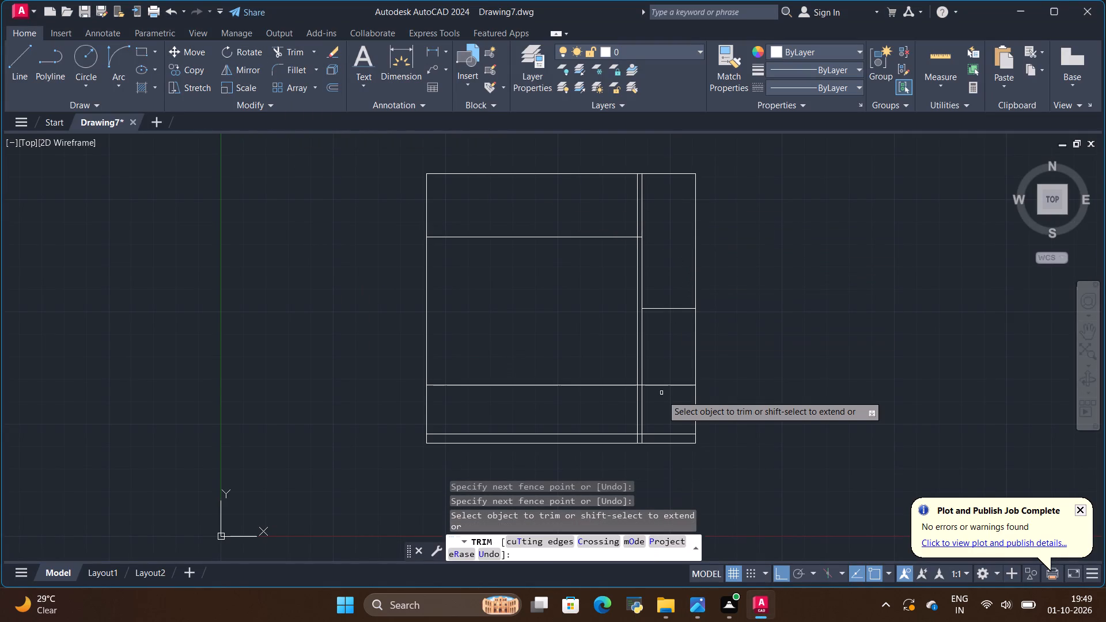
drag(665, 380, 672, 405)
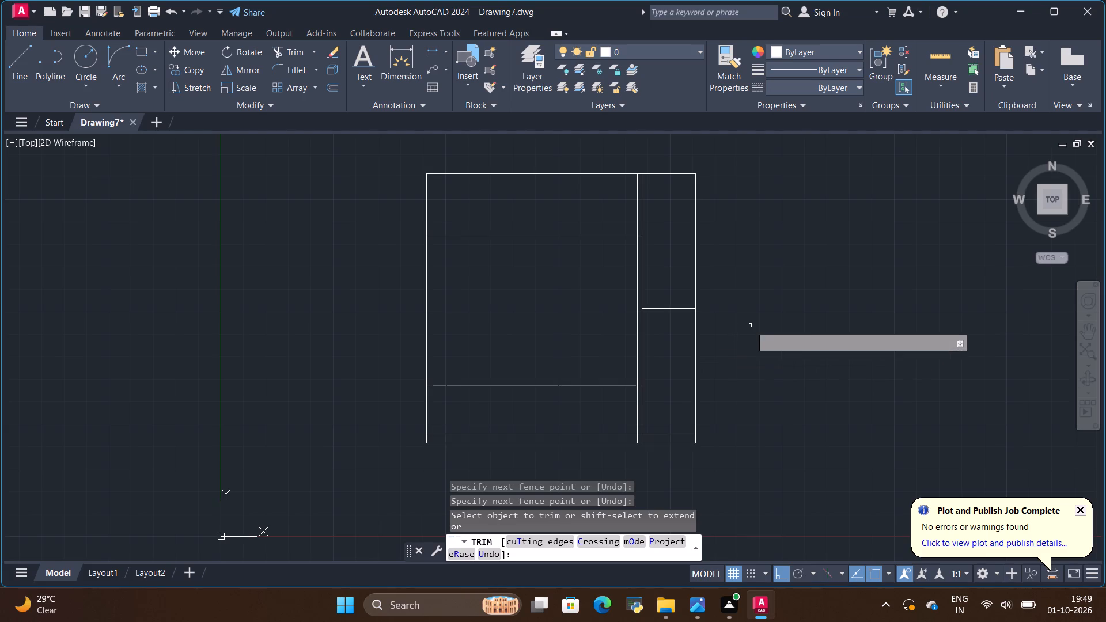
Compare the side shelf column's shelf layout and dimensions on the reference sheet with the drawing.
key(alt+Tab)
key(alt+Tab)
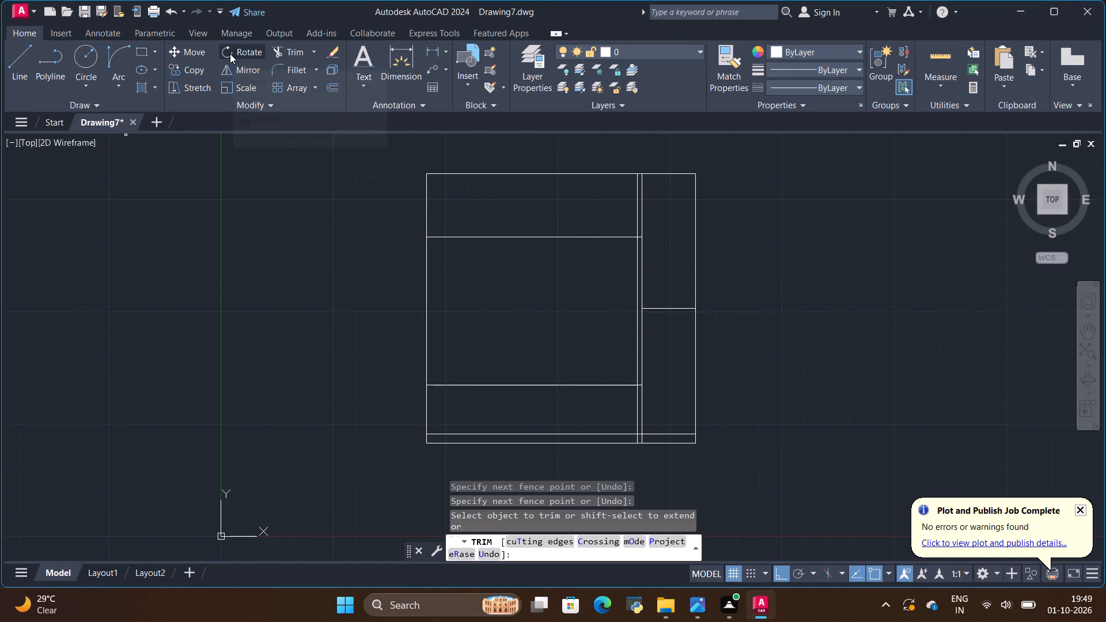
key(alt+Tab)
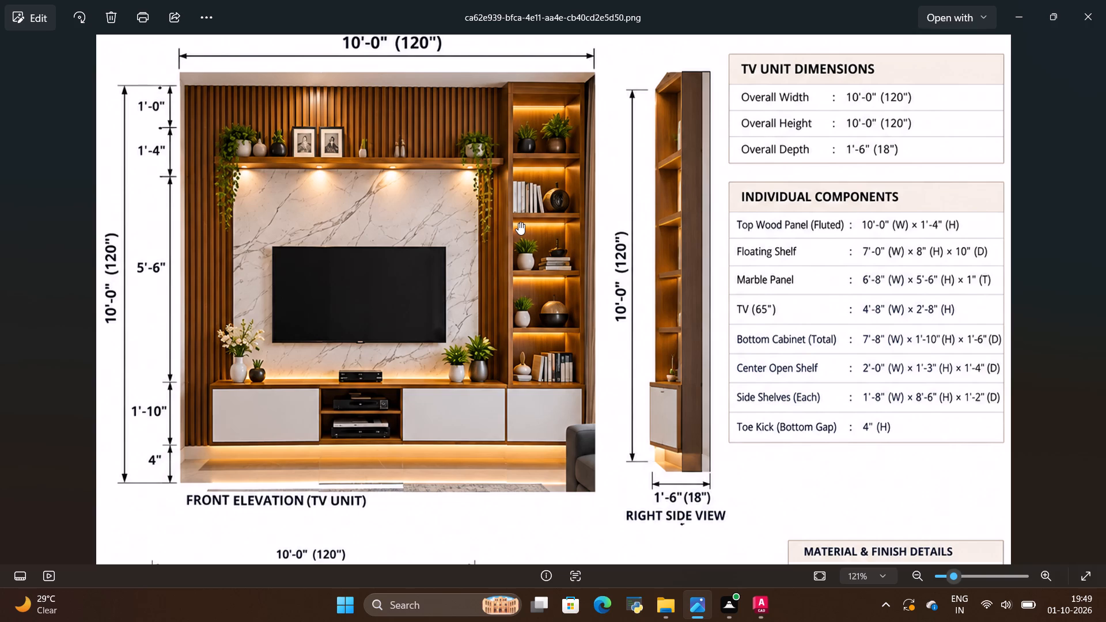
scroll(445, 160, up, 1)
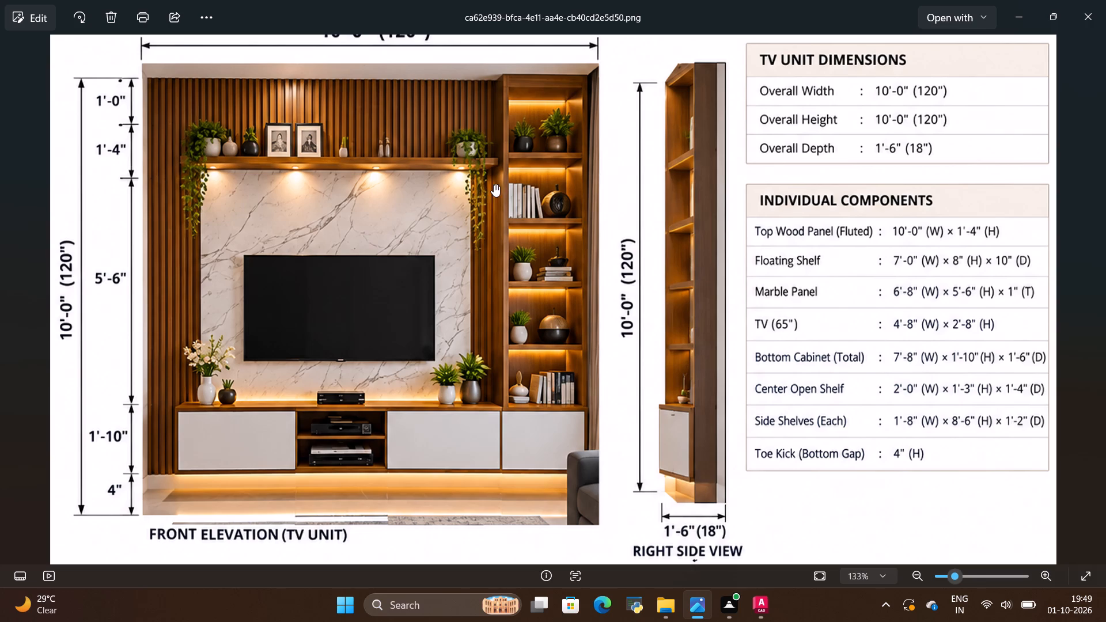
key(alt+Tab)
key(alt+Tab)
key(alt+Tab)
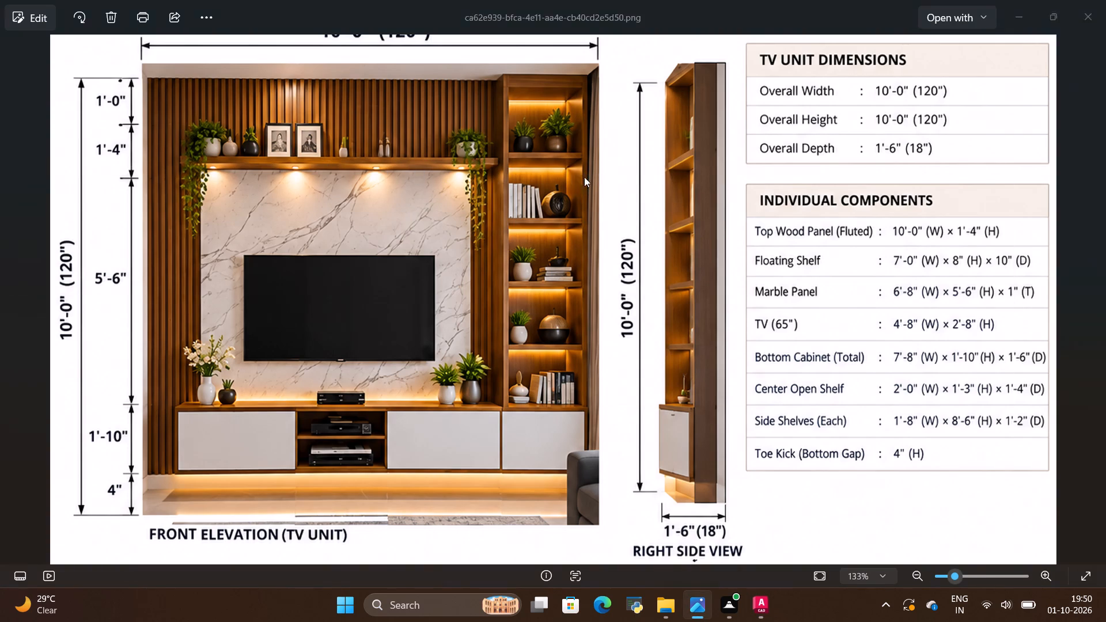
key(alt+Tab)
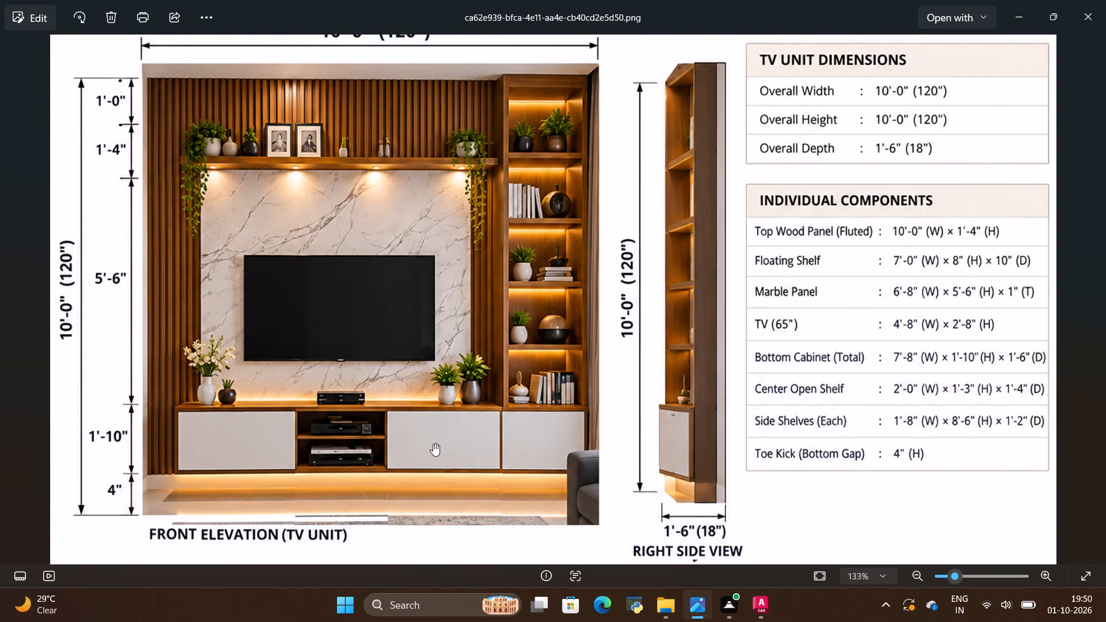
key(alt+Tab)
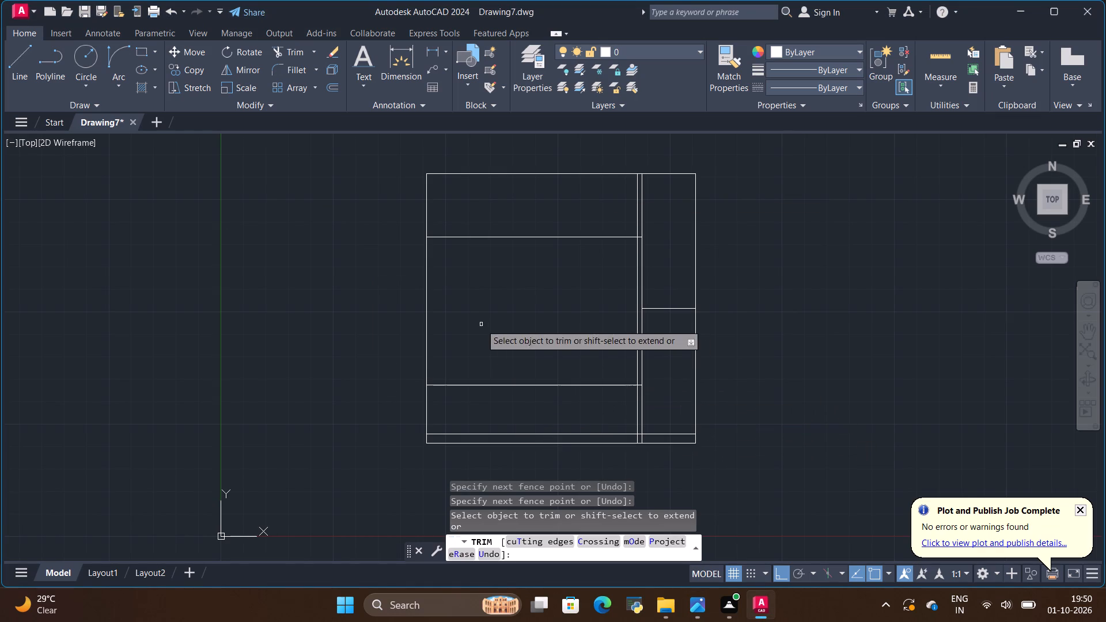
key(alt+Tab)
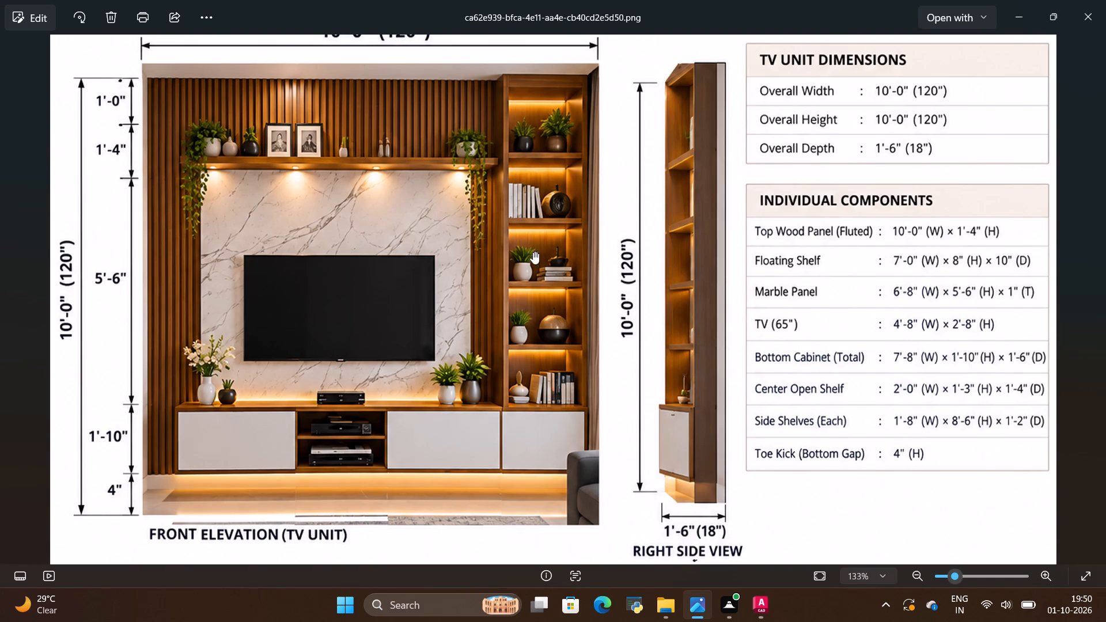
key(alt+Tab)
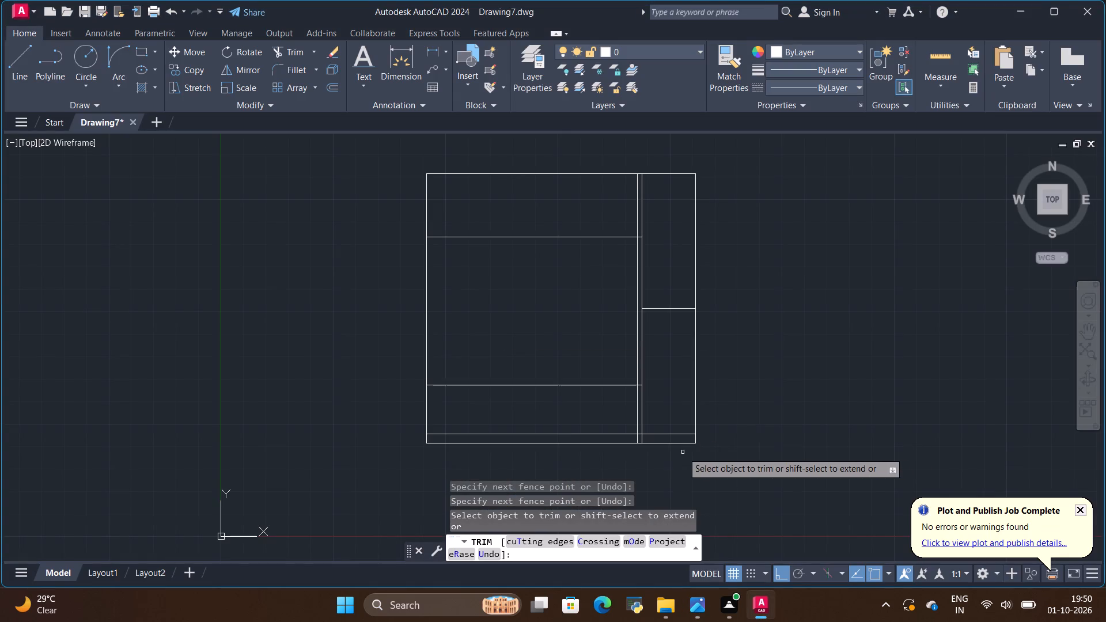
key(alt+Tab)
key(alt+Tab)
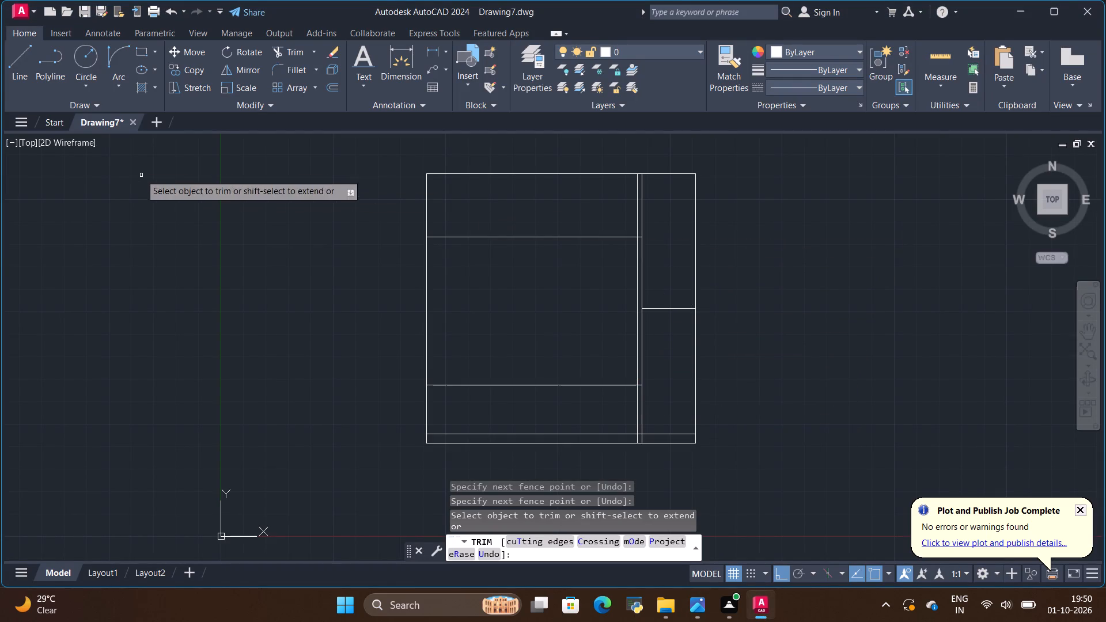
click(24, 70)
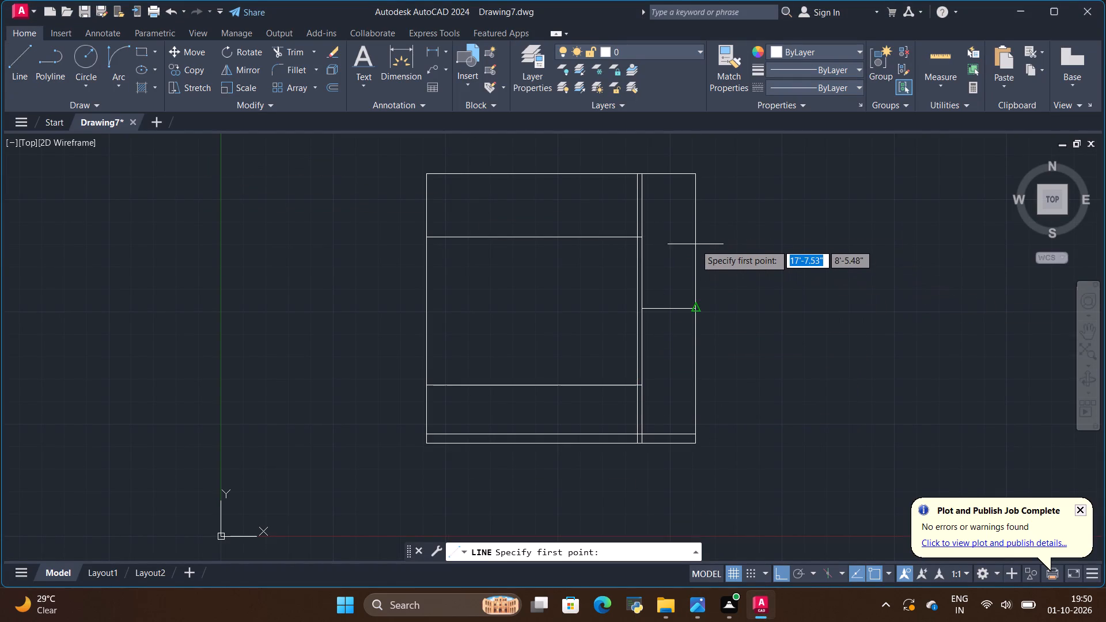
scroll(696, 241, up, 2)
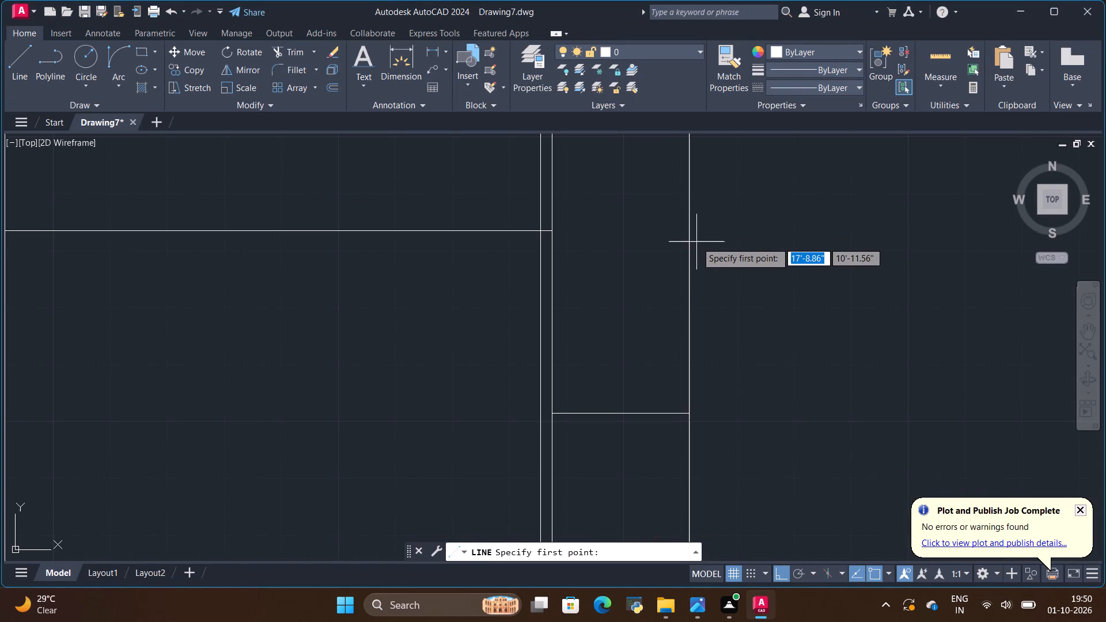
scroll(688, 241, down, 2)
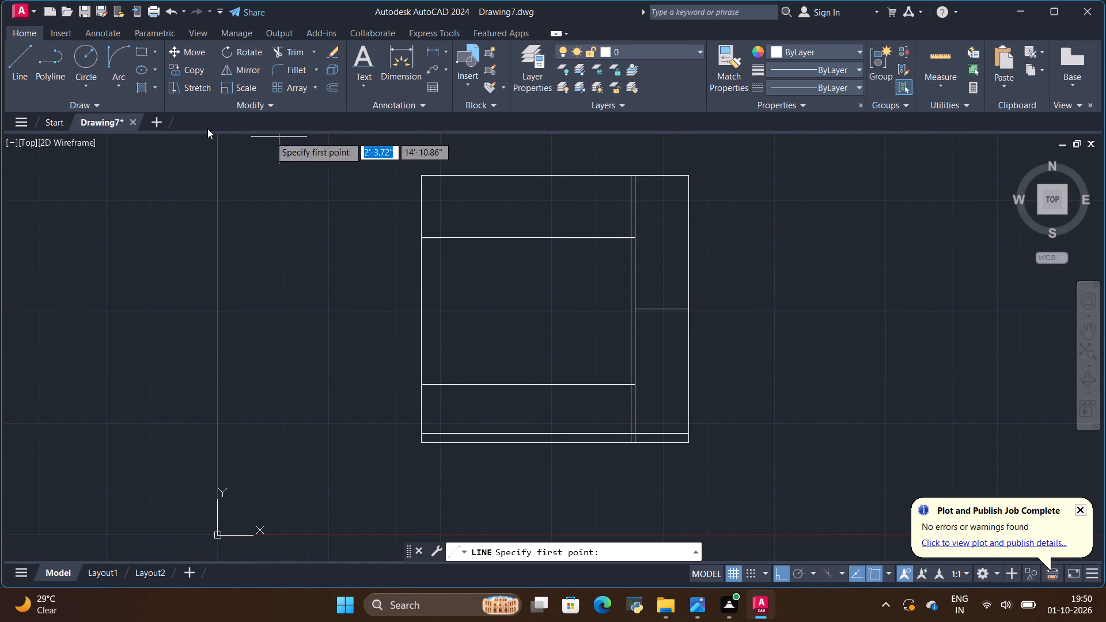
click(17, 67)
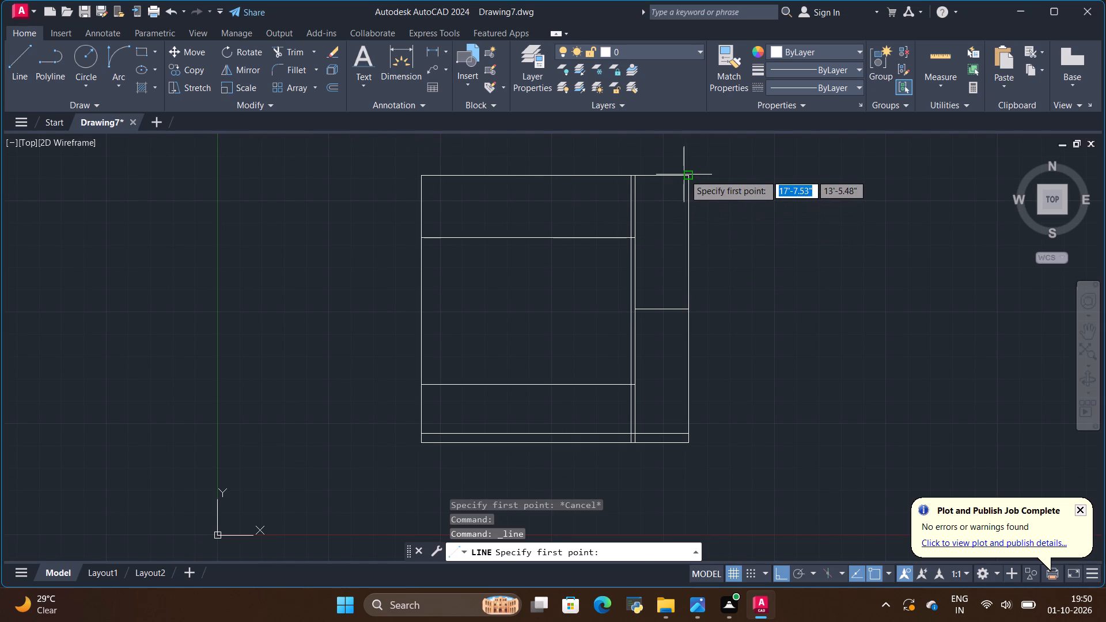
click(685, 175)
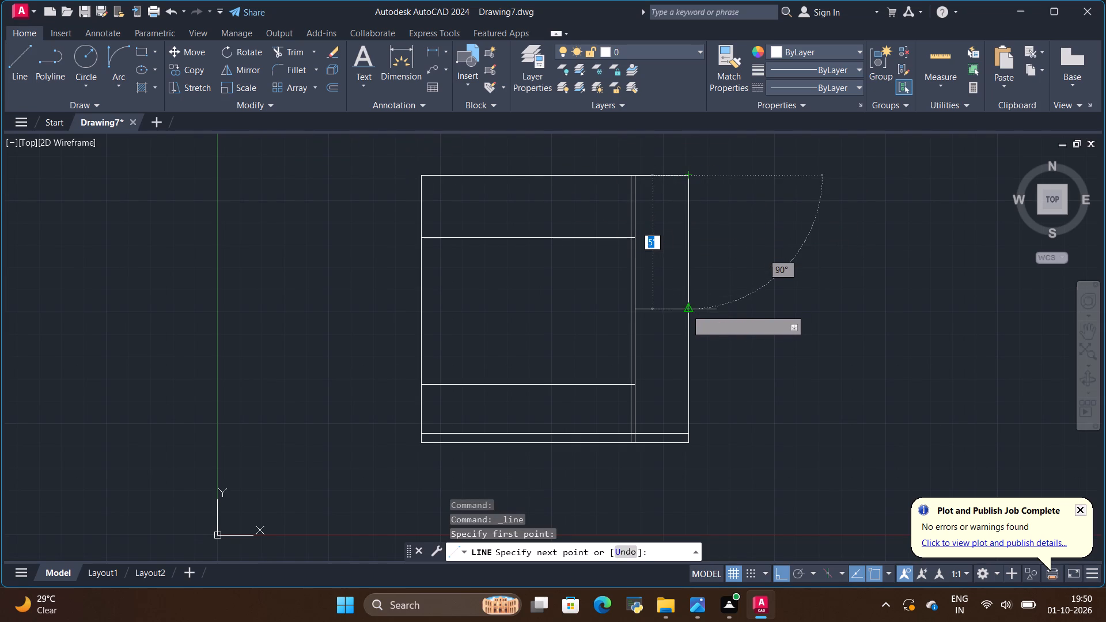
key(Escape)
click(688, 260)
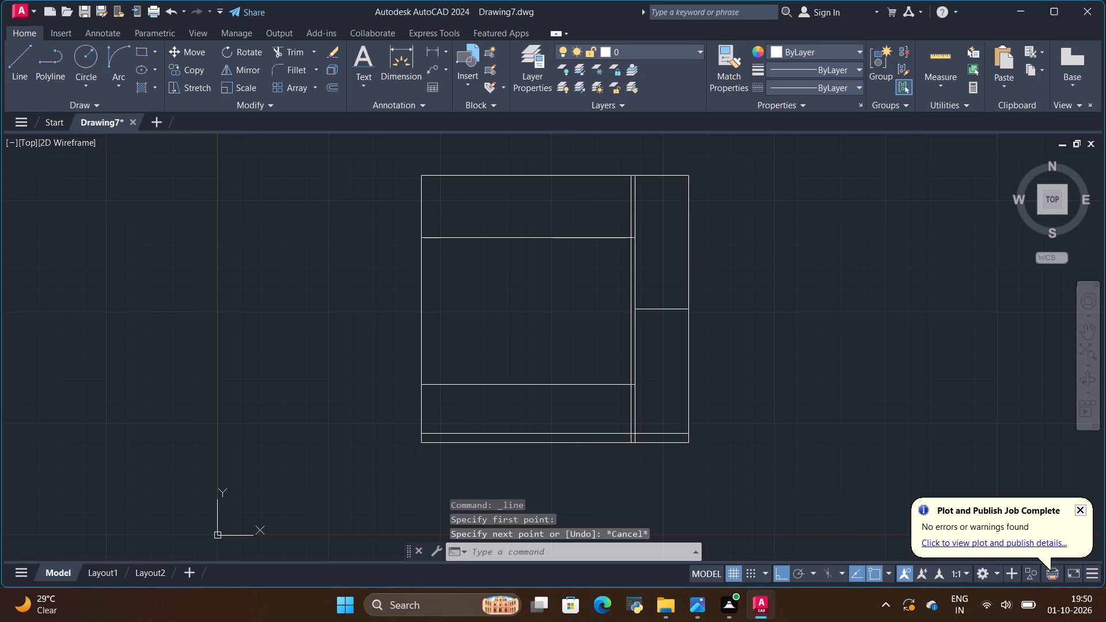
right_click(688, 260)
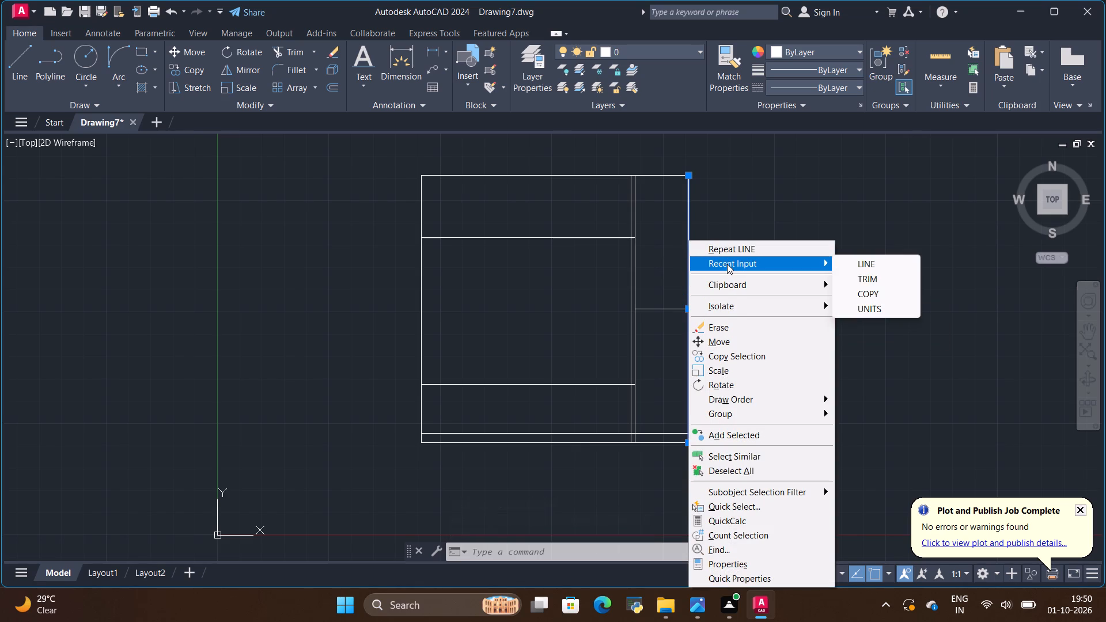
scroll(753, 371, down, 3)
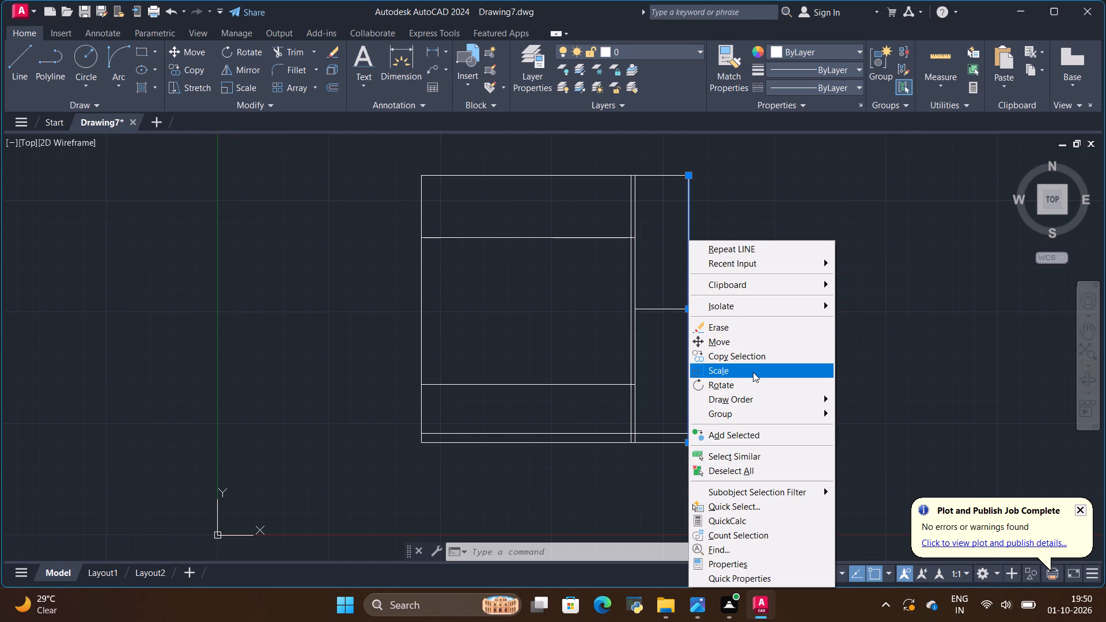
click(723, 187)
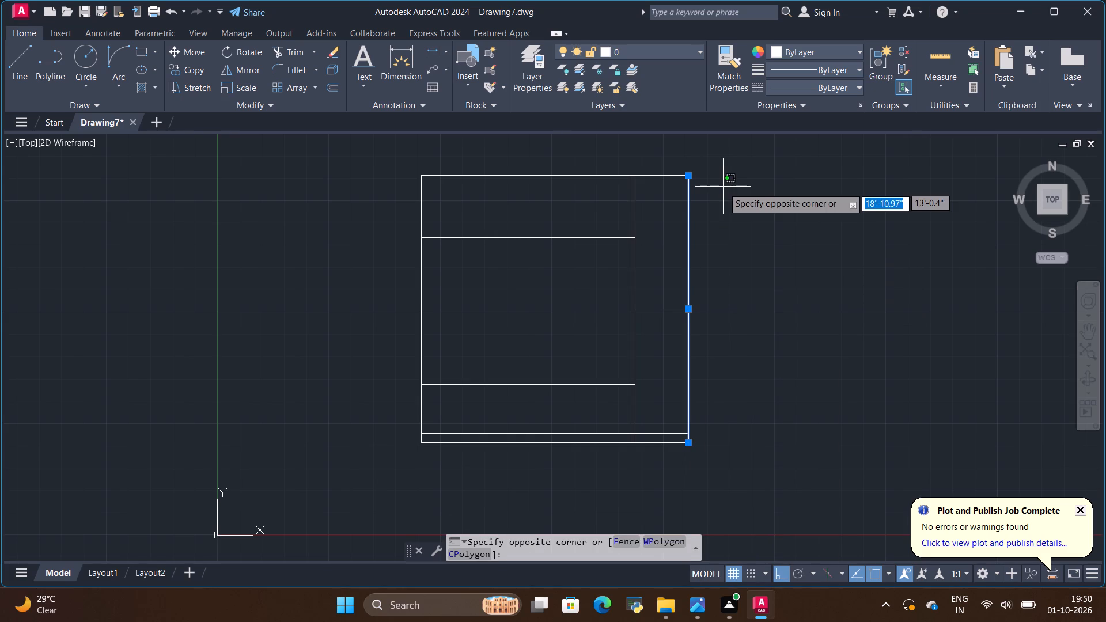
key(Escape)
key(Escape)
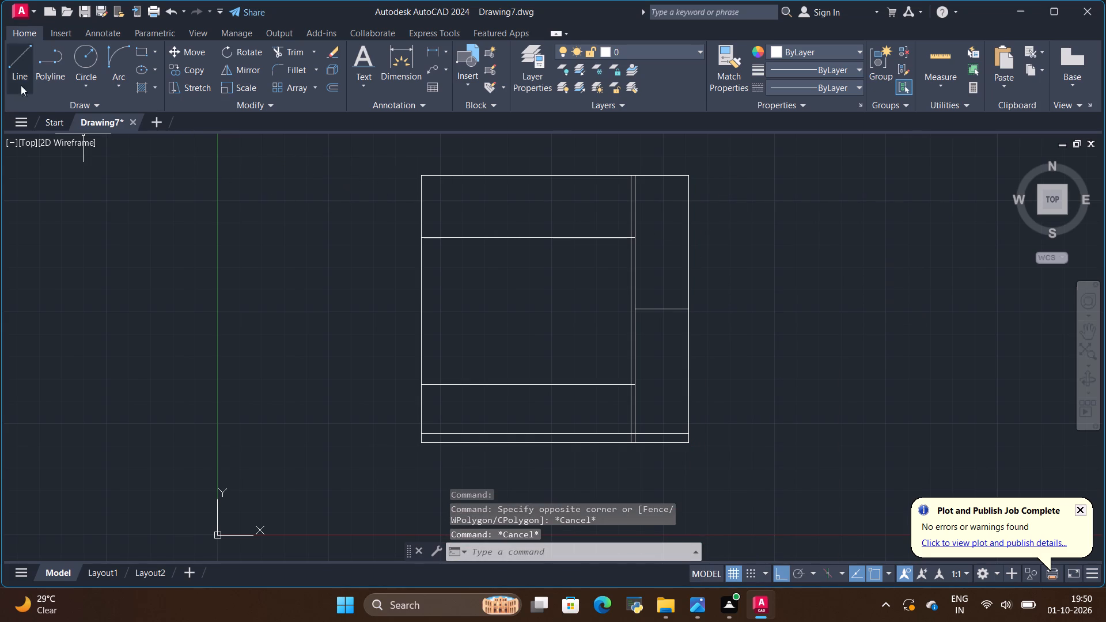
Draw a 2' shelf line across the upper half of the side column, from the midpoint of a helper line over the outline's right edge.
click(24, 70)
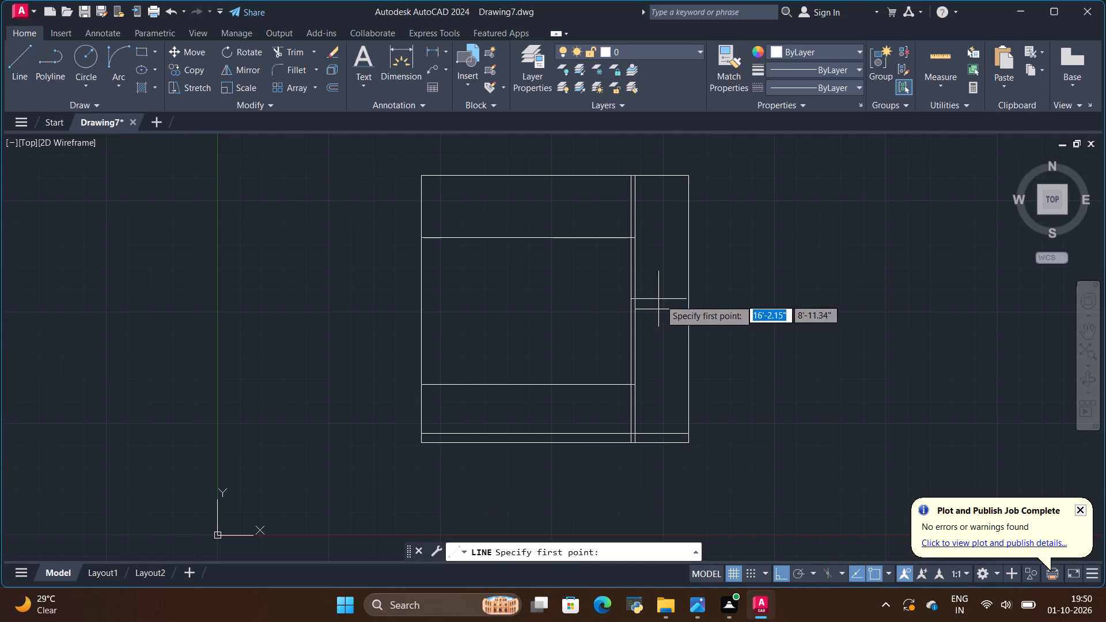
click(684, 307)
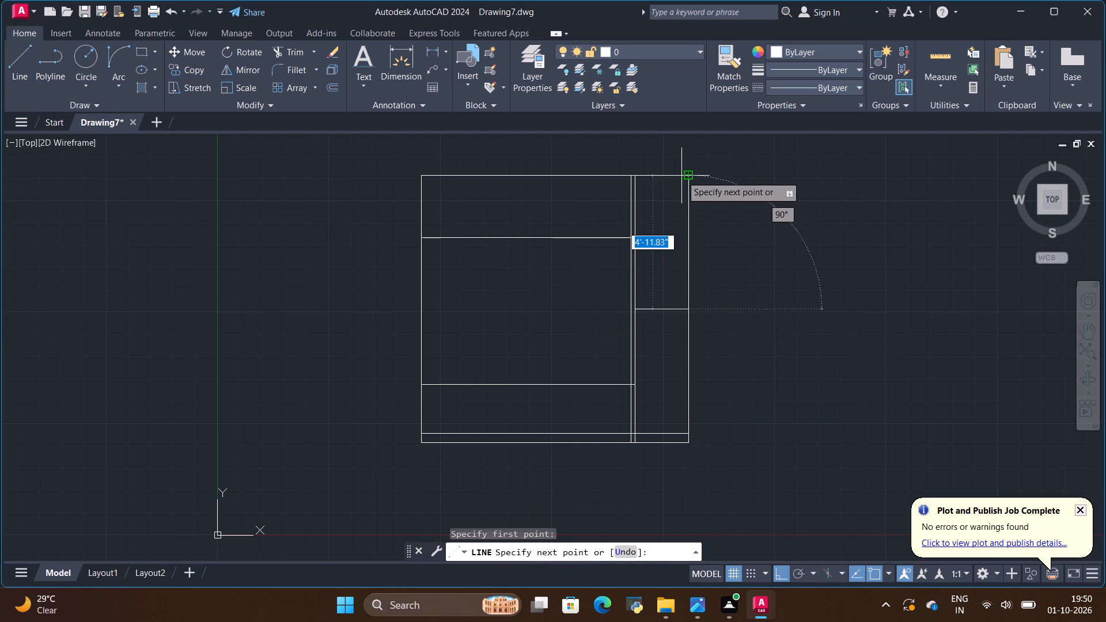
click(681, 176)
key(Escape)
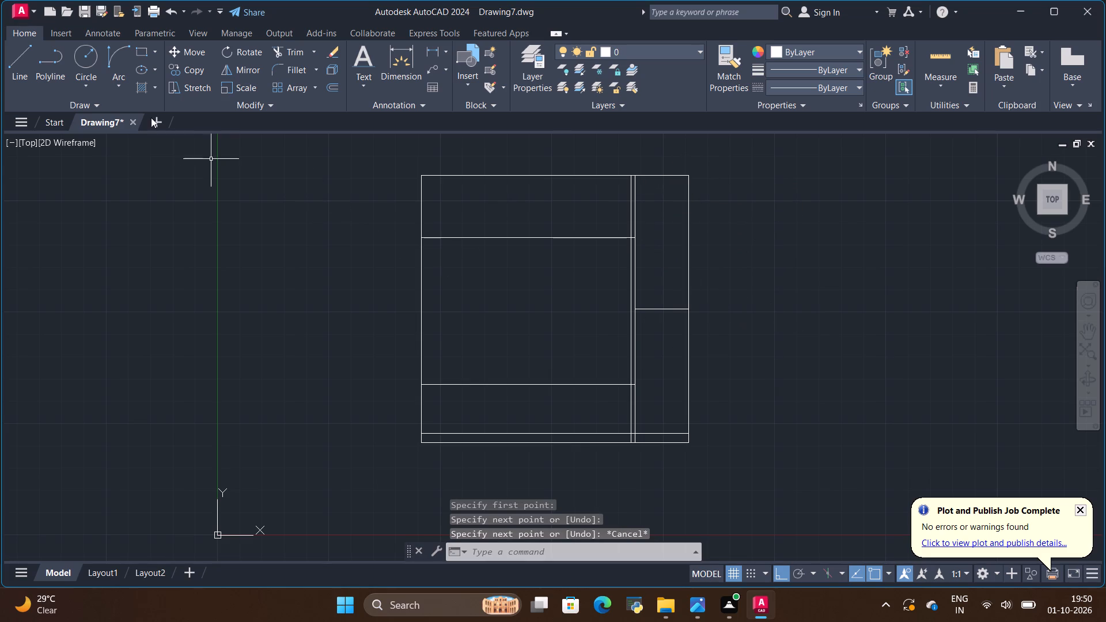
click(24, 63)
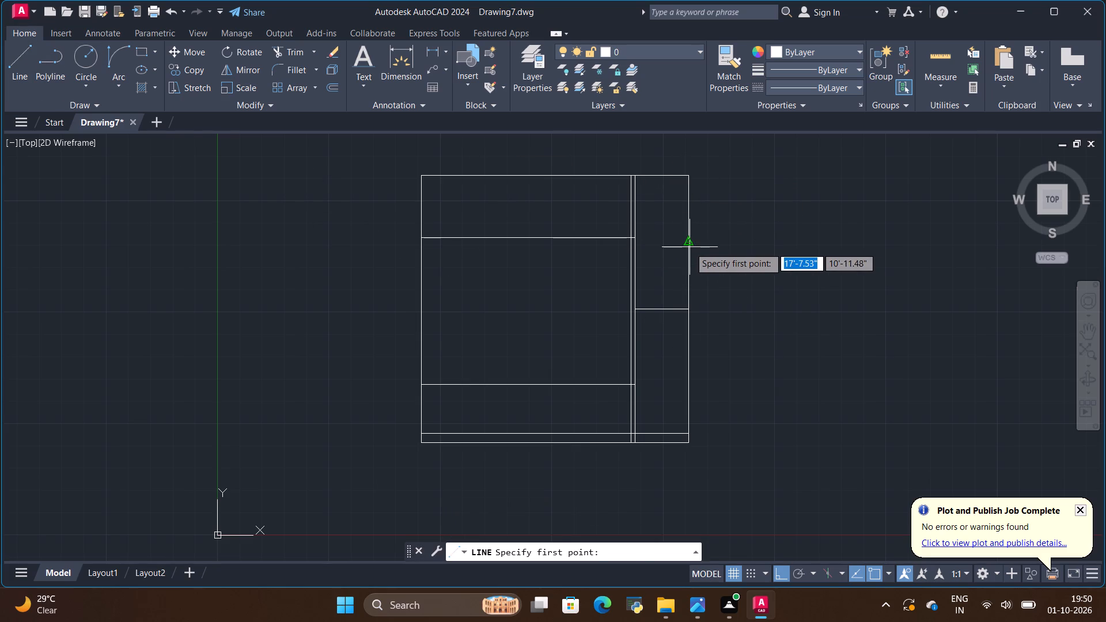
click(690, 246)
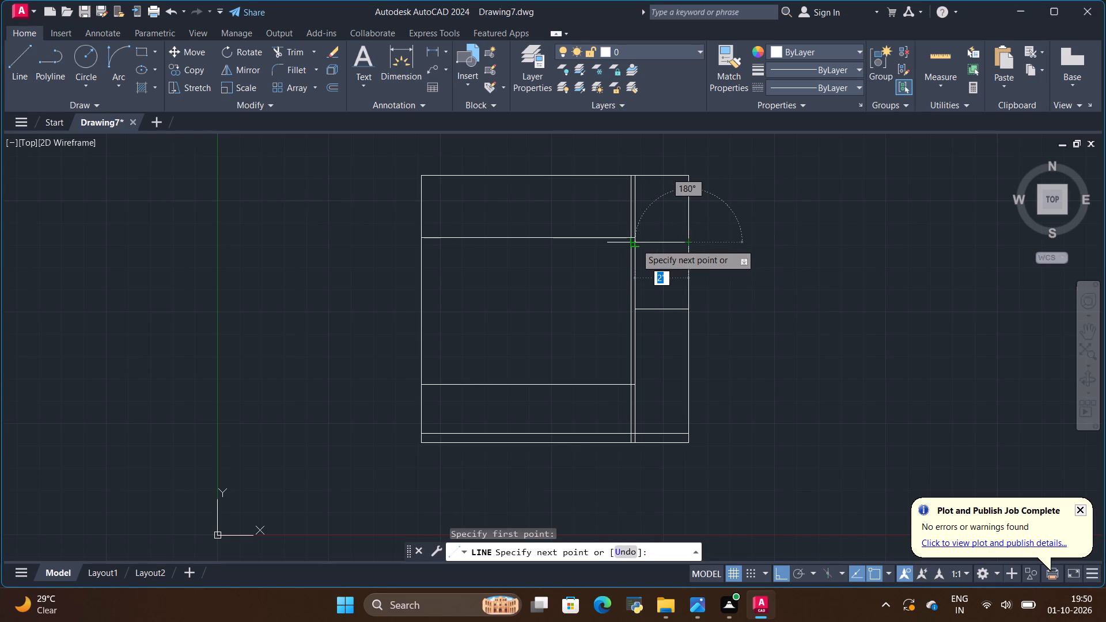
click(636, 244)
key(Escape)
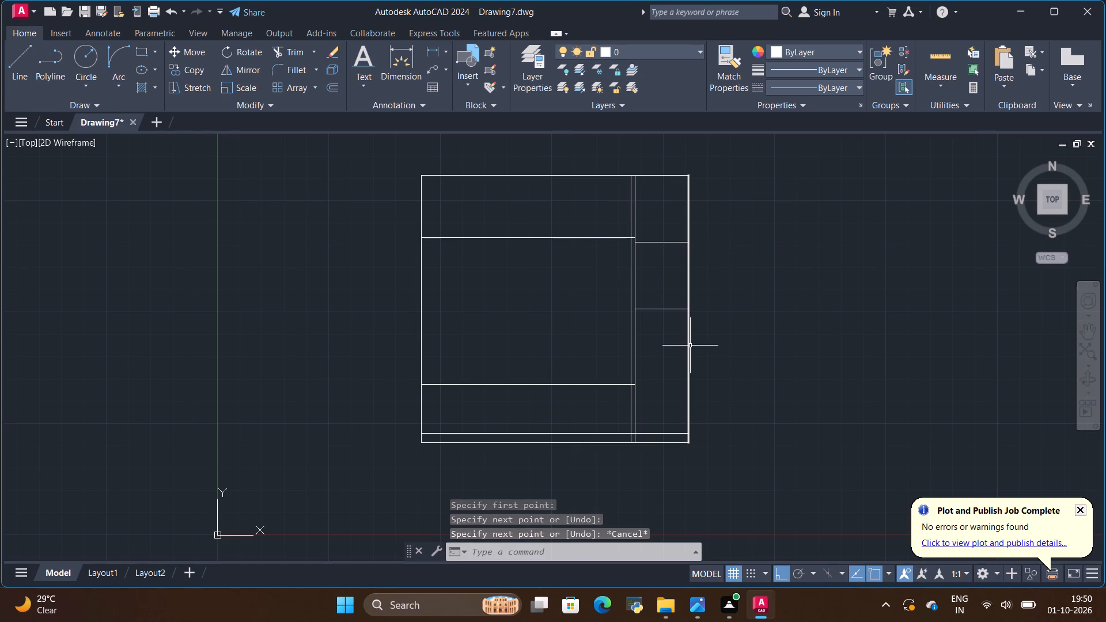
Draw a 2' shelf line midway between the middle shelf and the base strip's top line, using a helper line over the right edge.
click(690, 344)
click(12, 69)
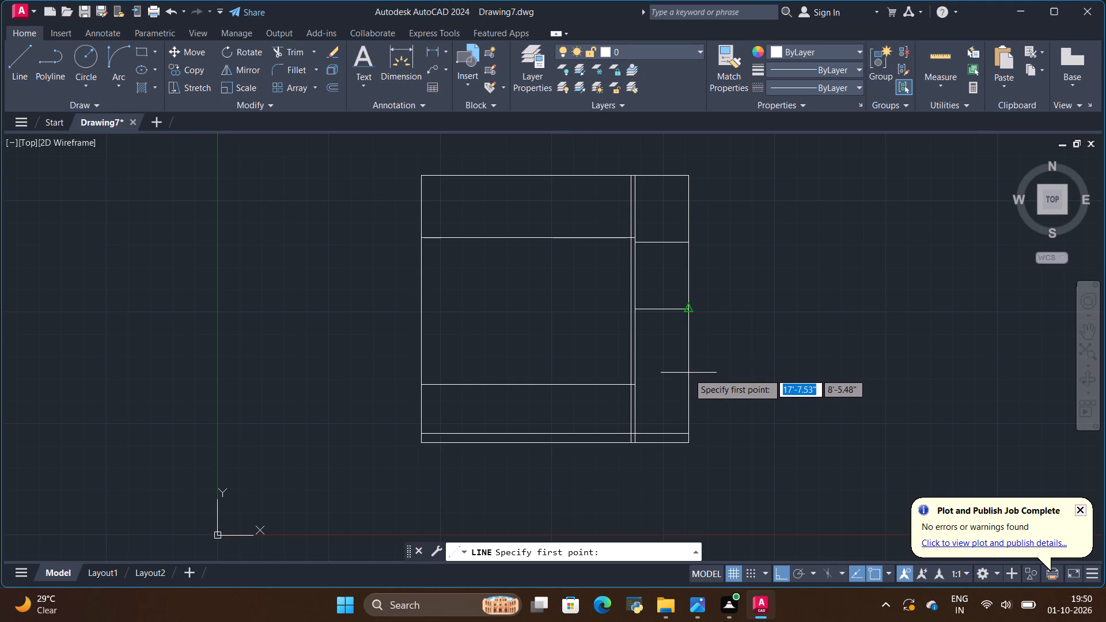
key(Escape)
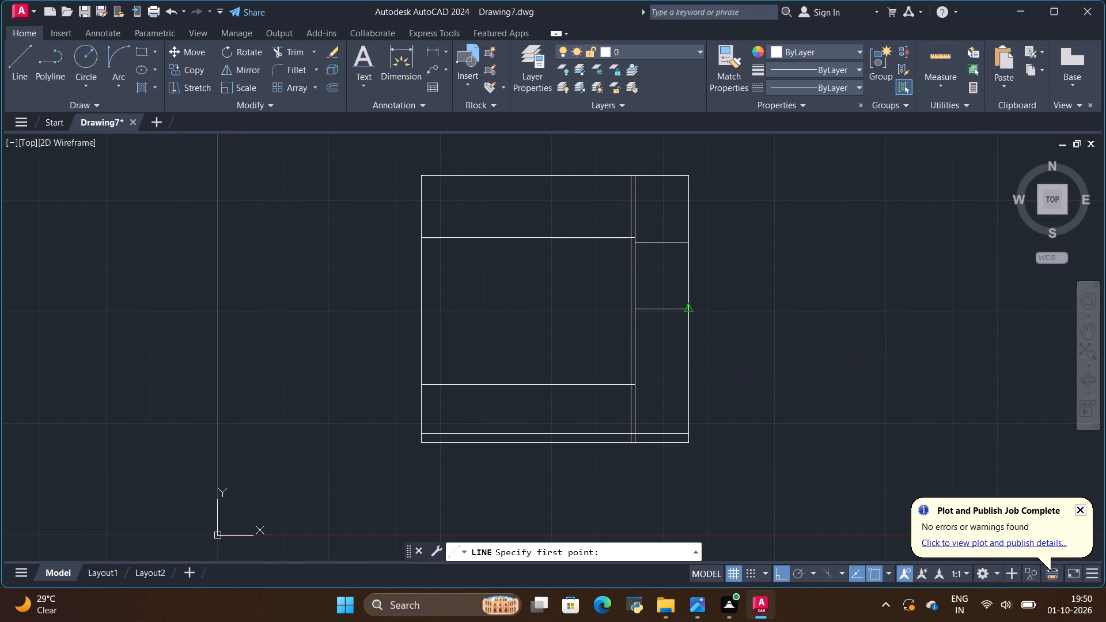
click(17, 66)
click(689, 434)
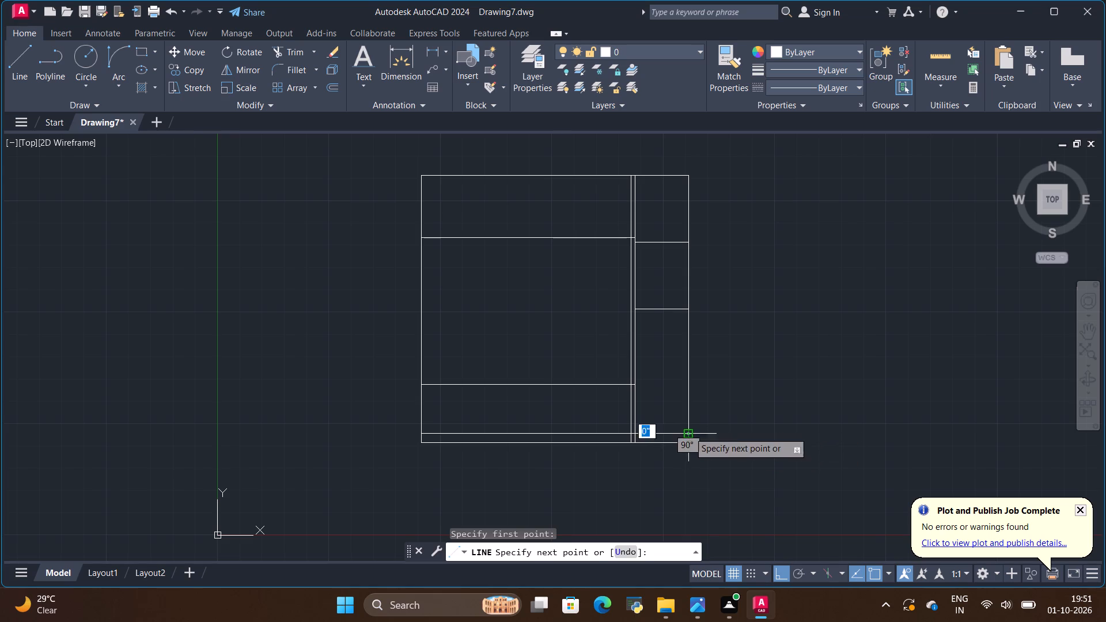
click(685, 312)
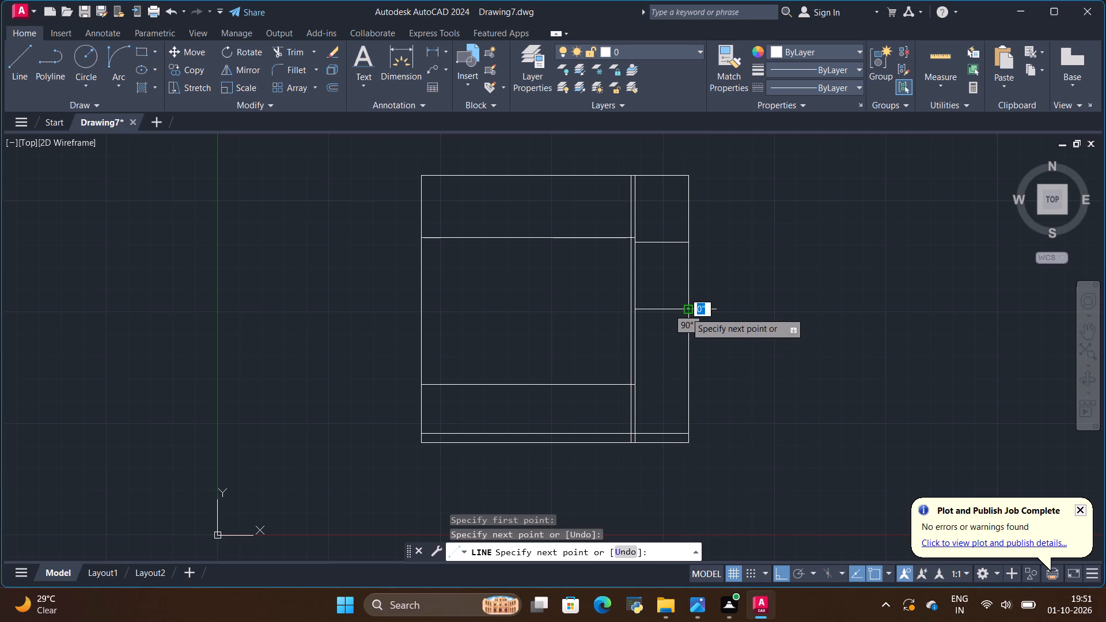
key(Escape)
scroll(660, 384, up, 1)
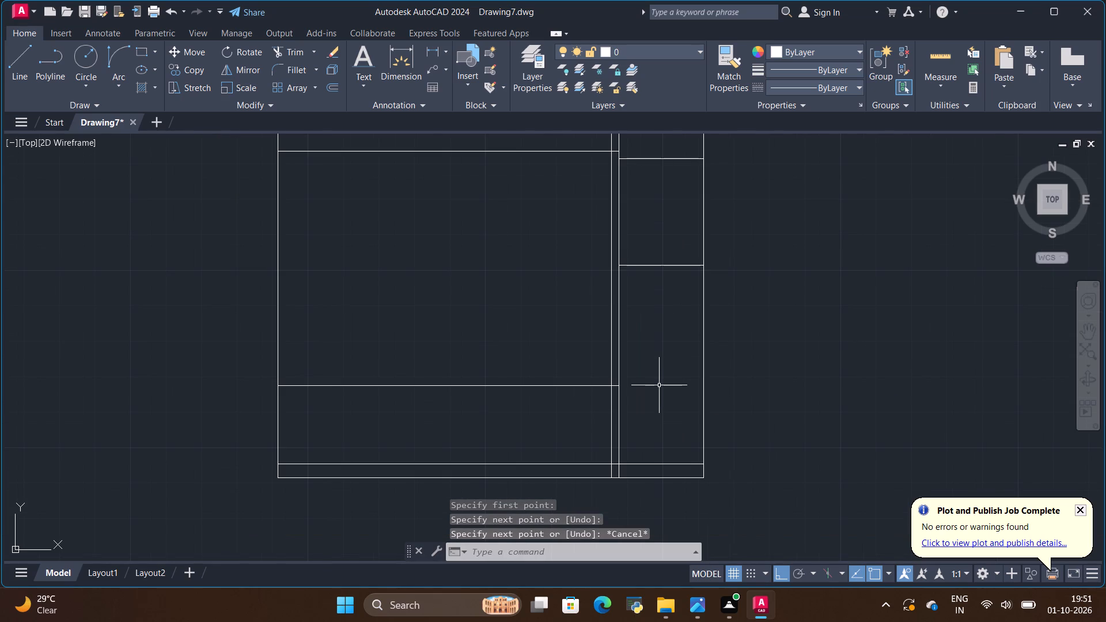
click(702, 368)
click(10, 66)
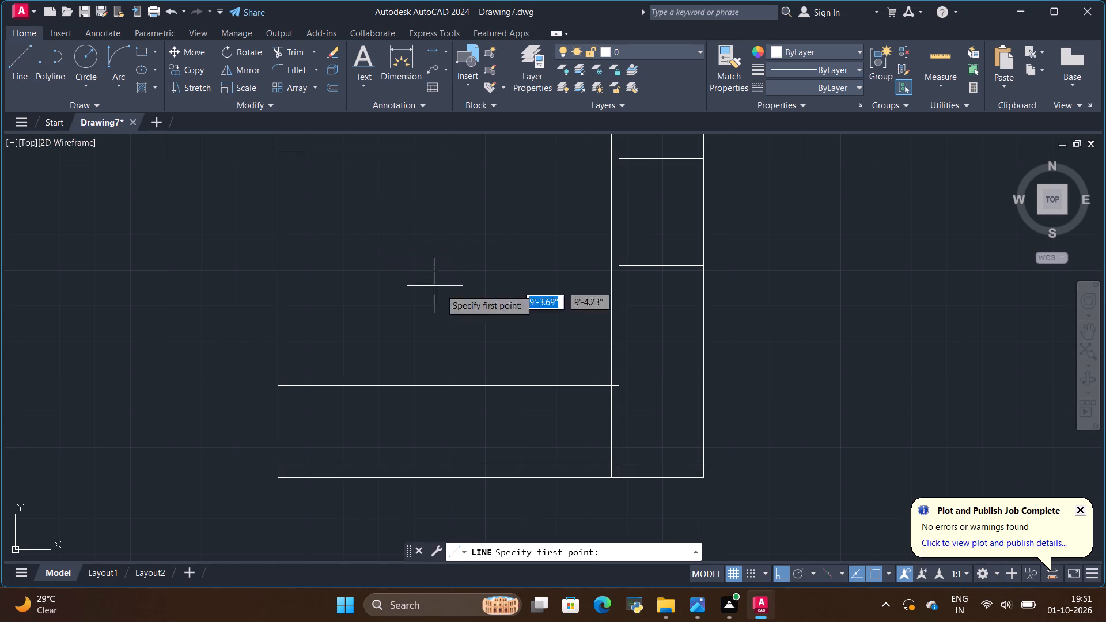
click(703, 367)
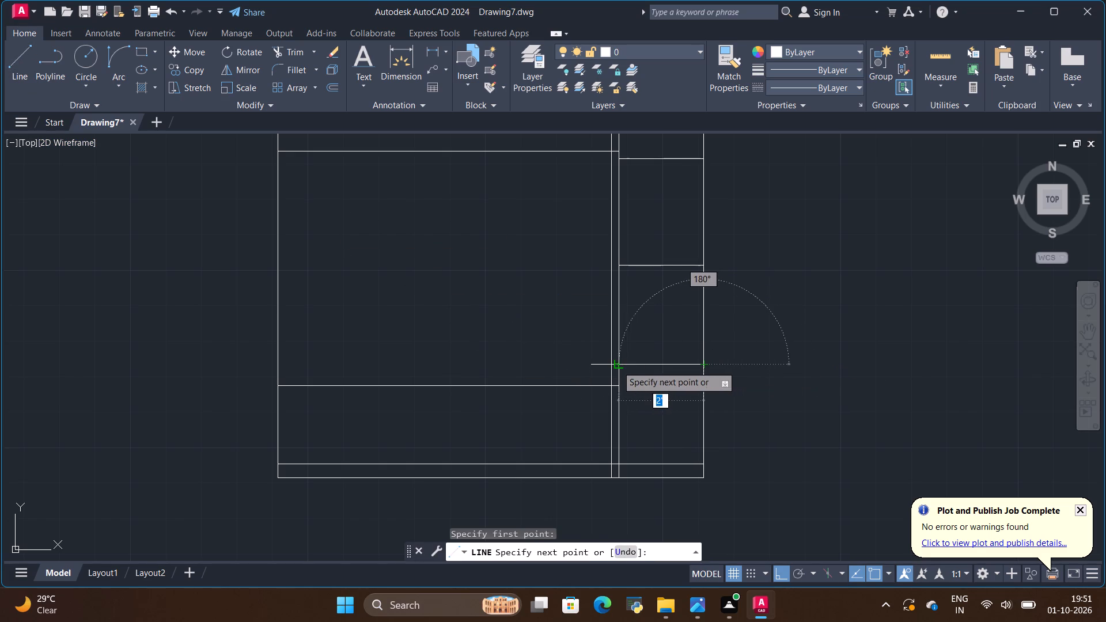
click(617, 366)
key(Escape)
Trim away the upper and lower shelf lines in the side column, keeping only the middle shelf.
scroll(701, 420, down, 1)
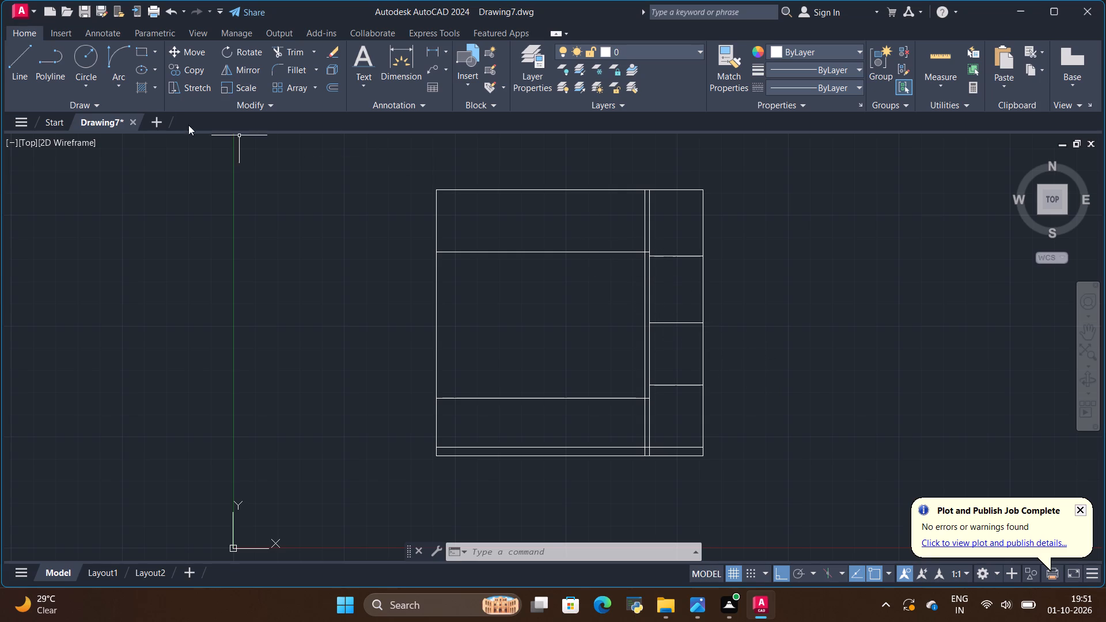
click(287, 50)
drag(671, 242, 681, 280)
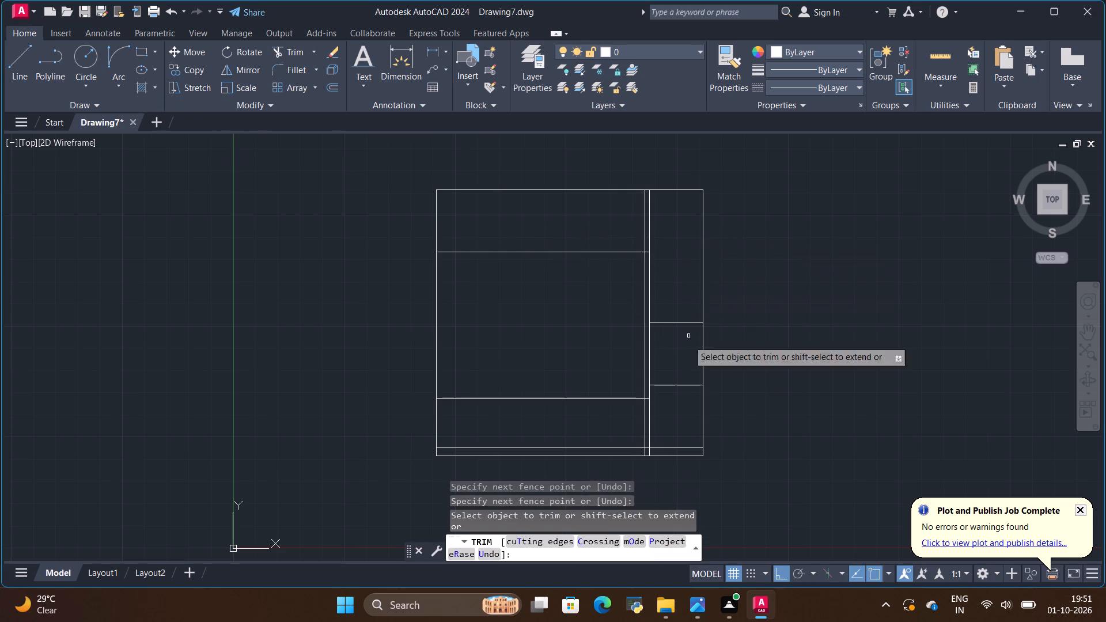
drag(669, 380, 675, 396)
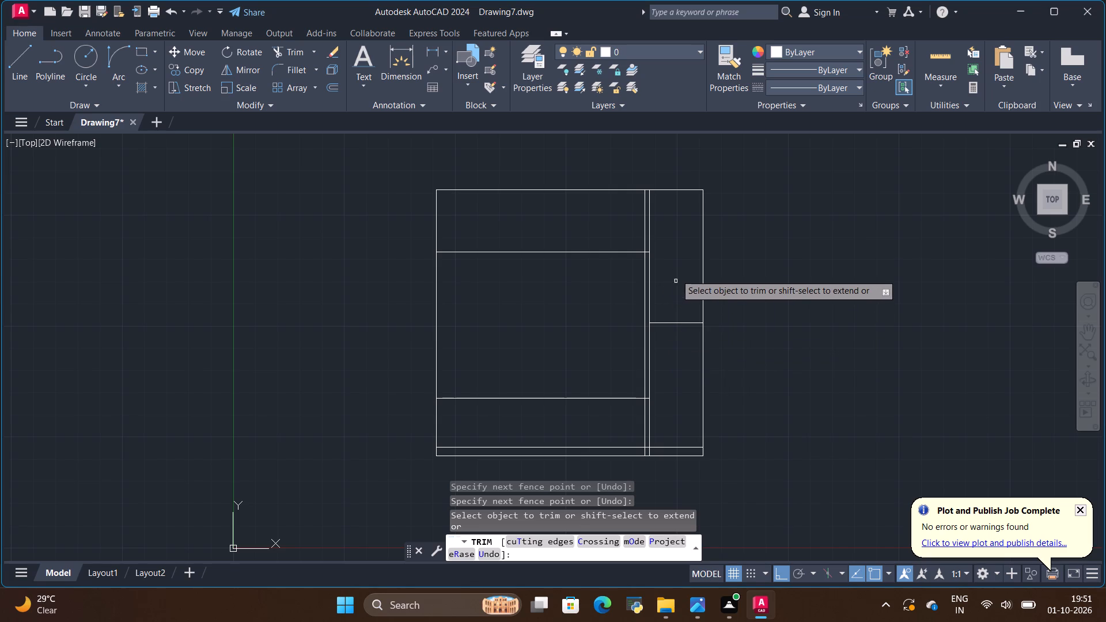
Measure the side shelf column's clear height from the outline's top edge to the base strip's top line.
click(397, 70)
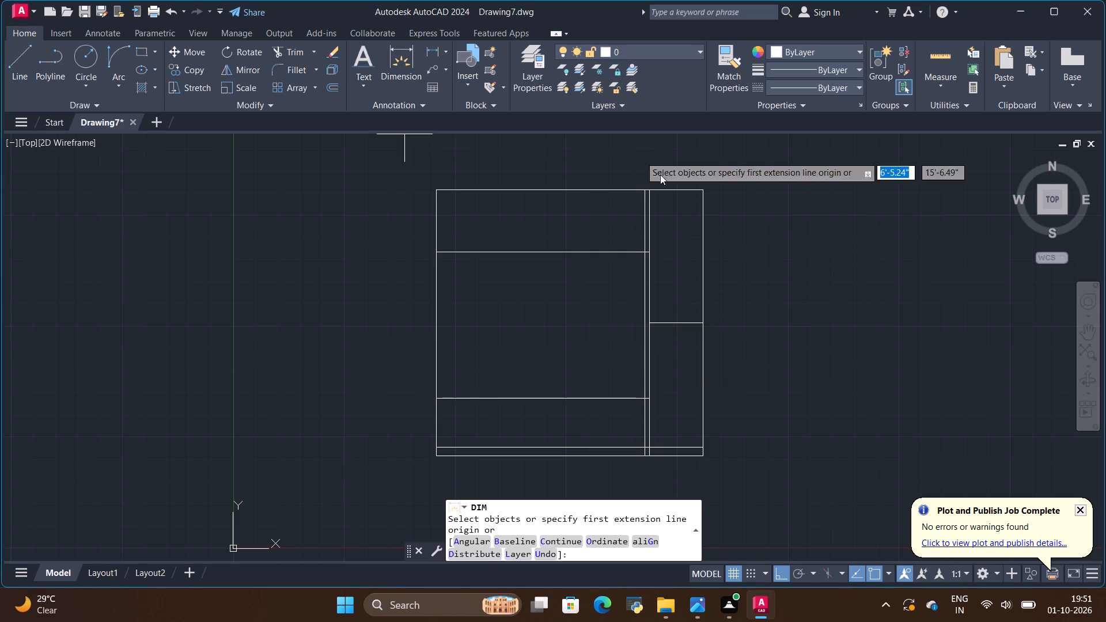
click(671, 188)
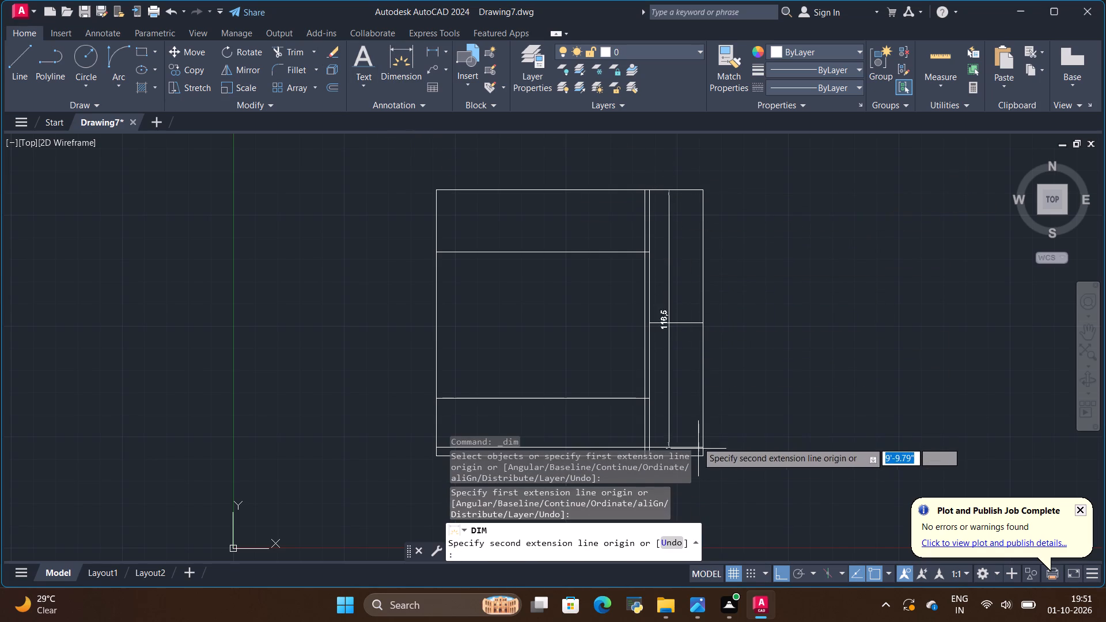
scroll(680, 328, down, 2)
scroll(673, 340, up, 2)
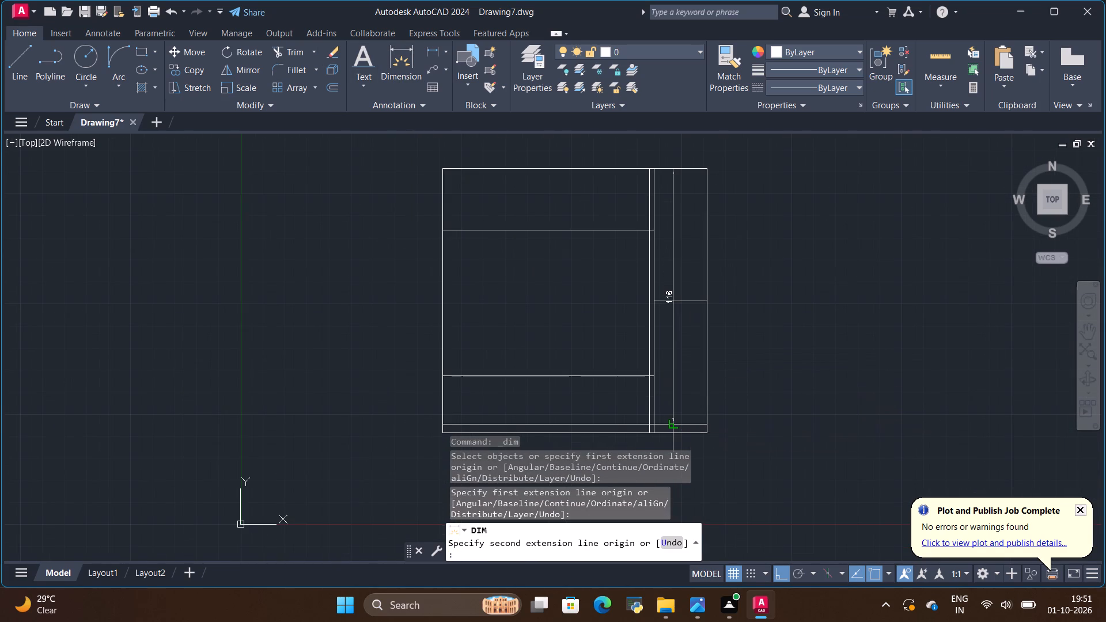
scroll(675, 423, up, 1)
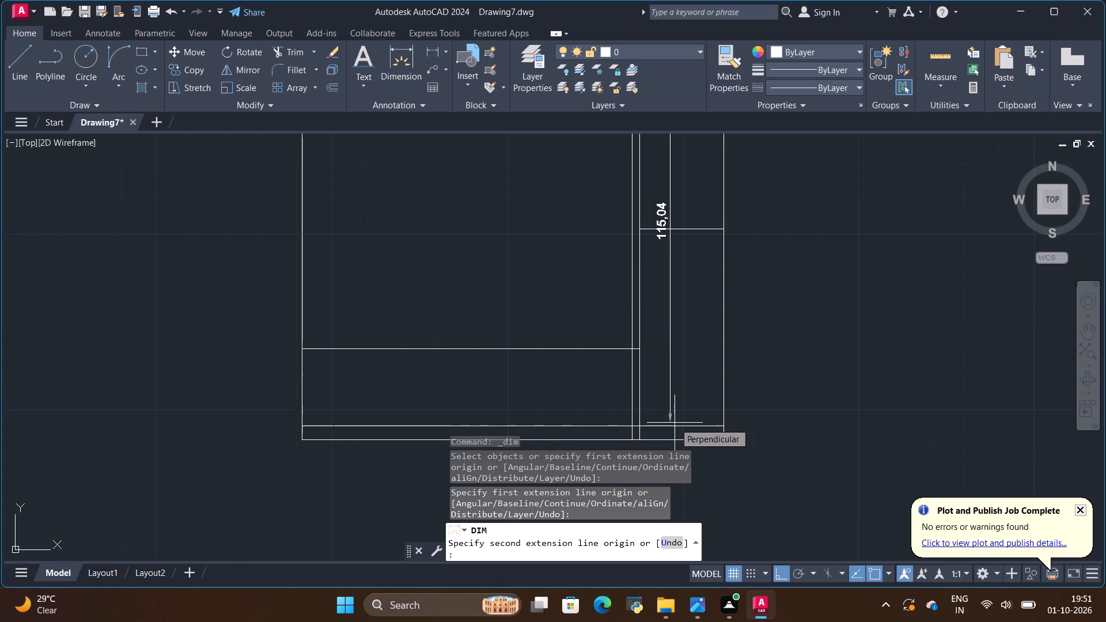
scroll(675, 423, up, 2)
scroll(675, 423, down, 3)
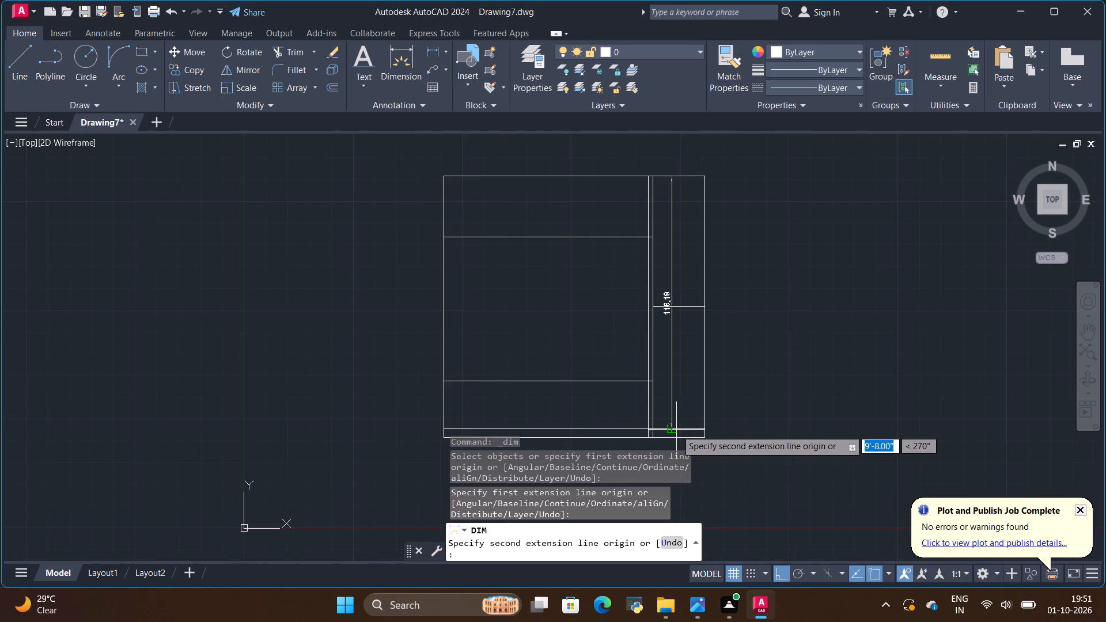
scroll(676, 430, up, 1)
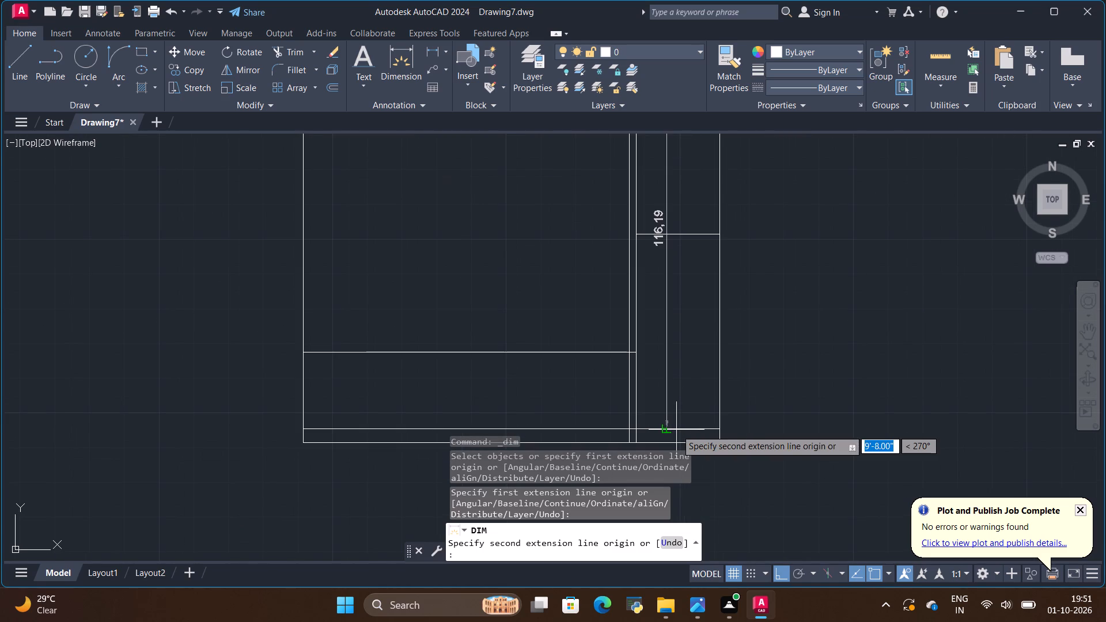
key(Escape)
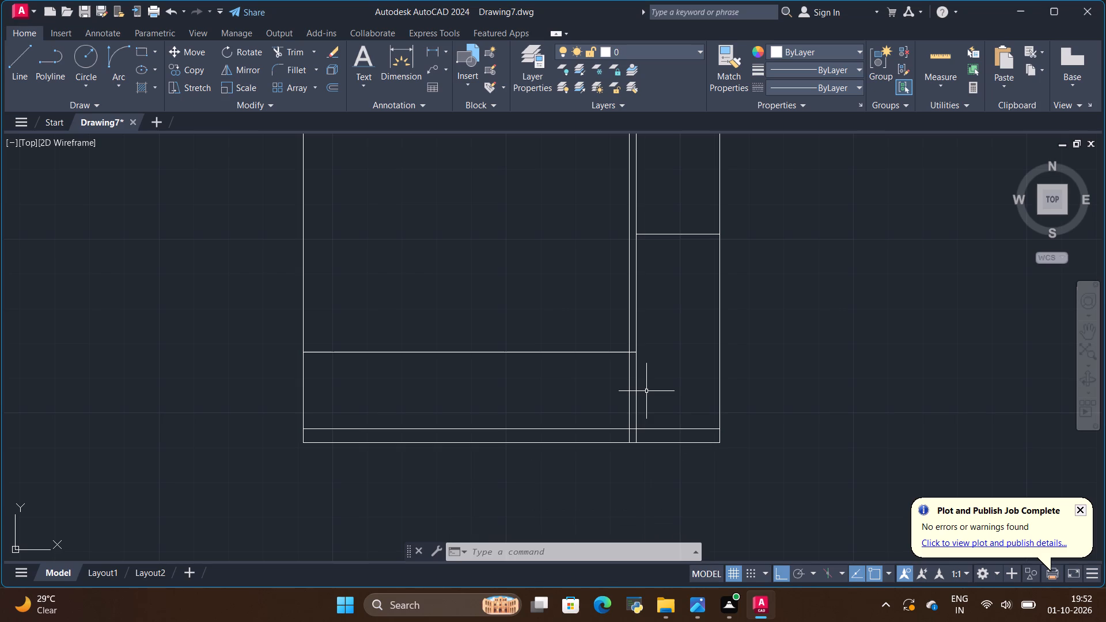
Copy the side column's middle shelf line 19.3" upward.
scroll(644, 441, down, 3)
scroll(670, 355, up, 1)
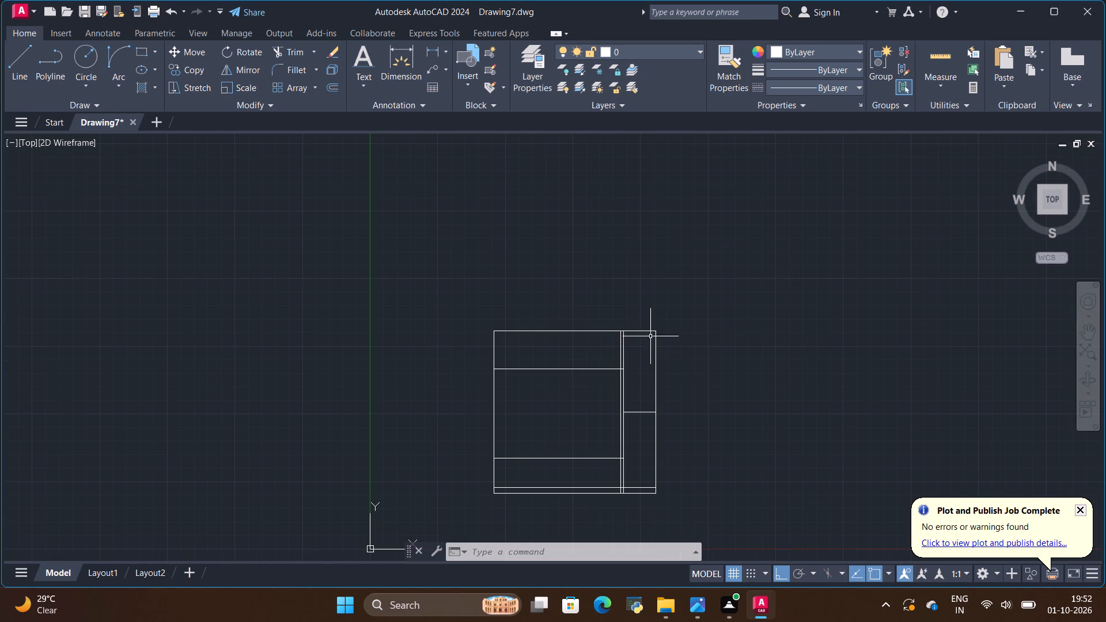
click(640, 414)
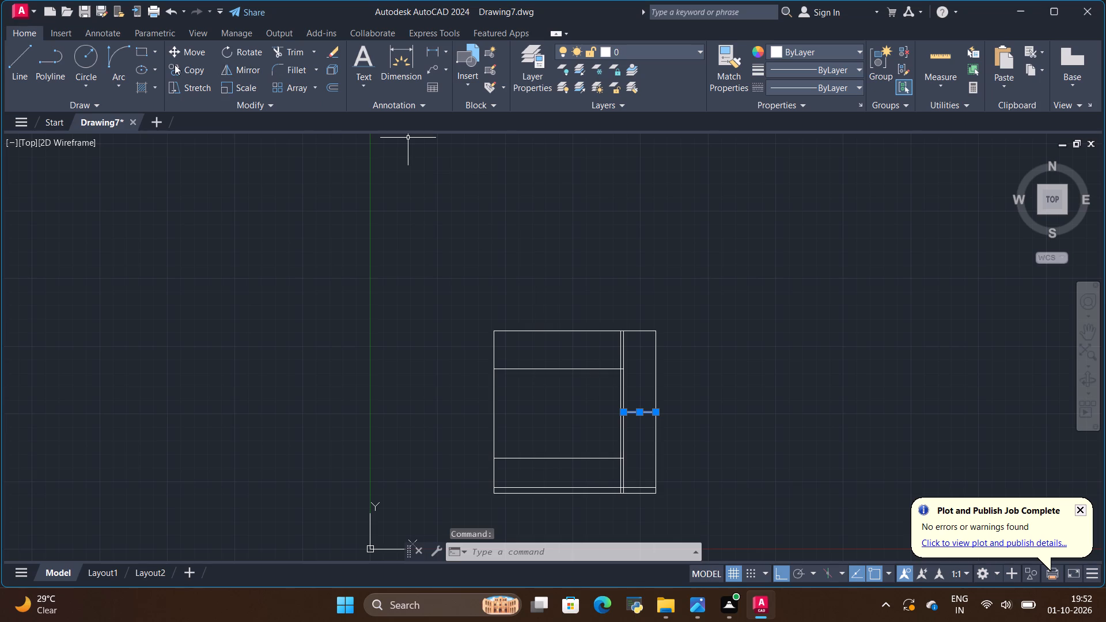
click(200, 67)
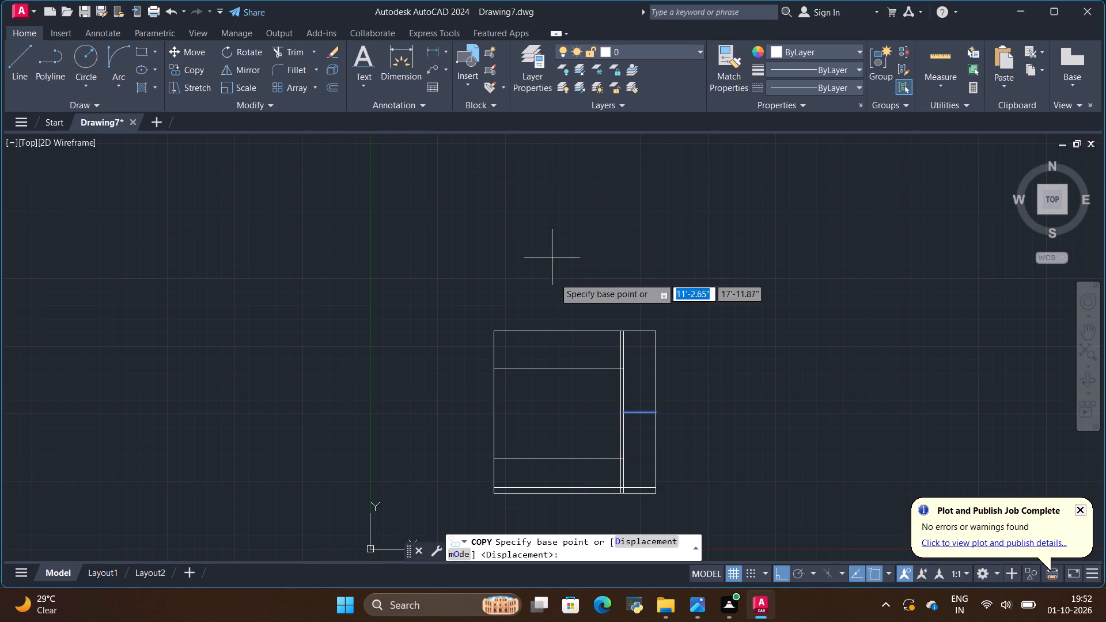
click(642, 410)
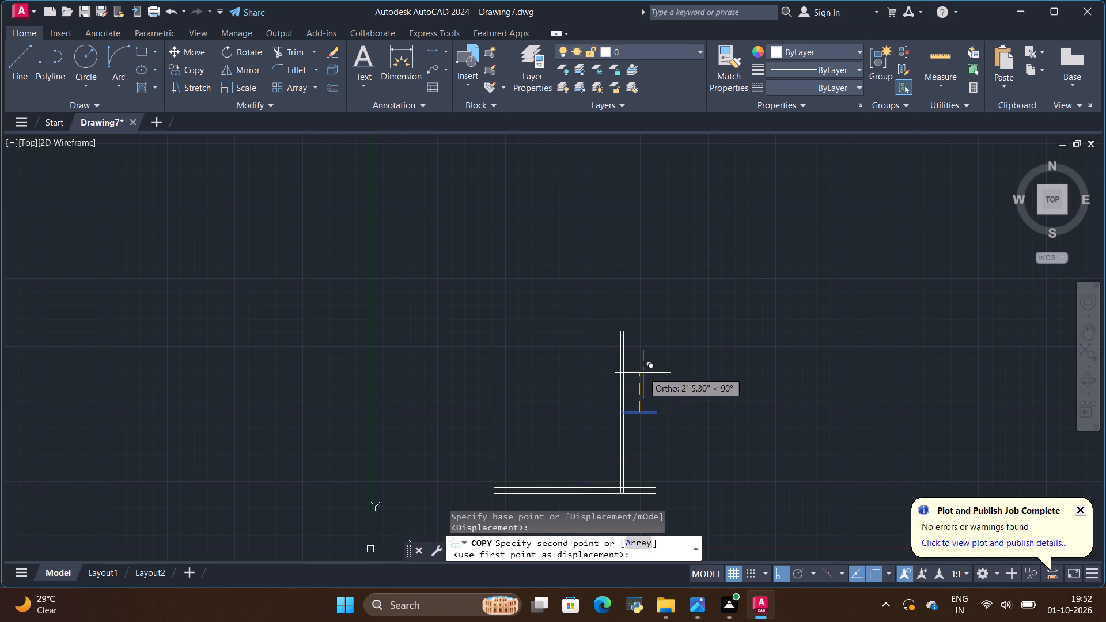
key(BackSpace)
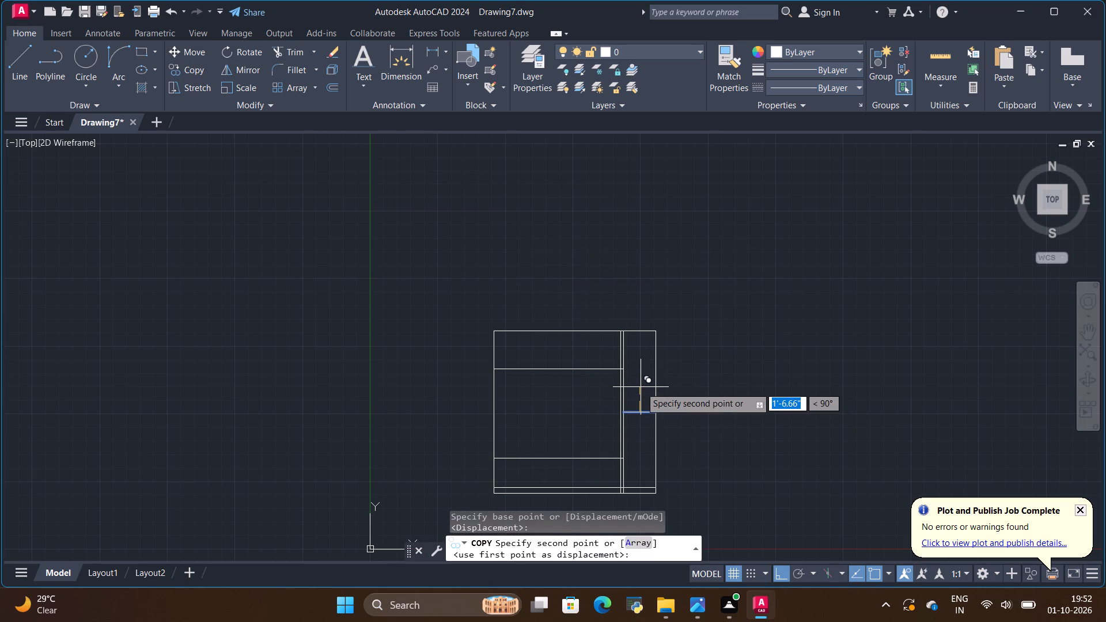
key(BackSpace)
text(19)
text(.3)
key(shift+quotedbl)
key(Return)
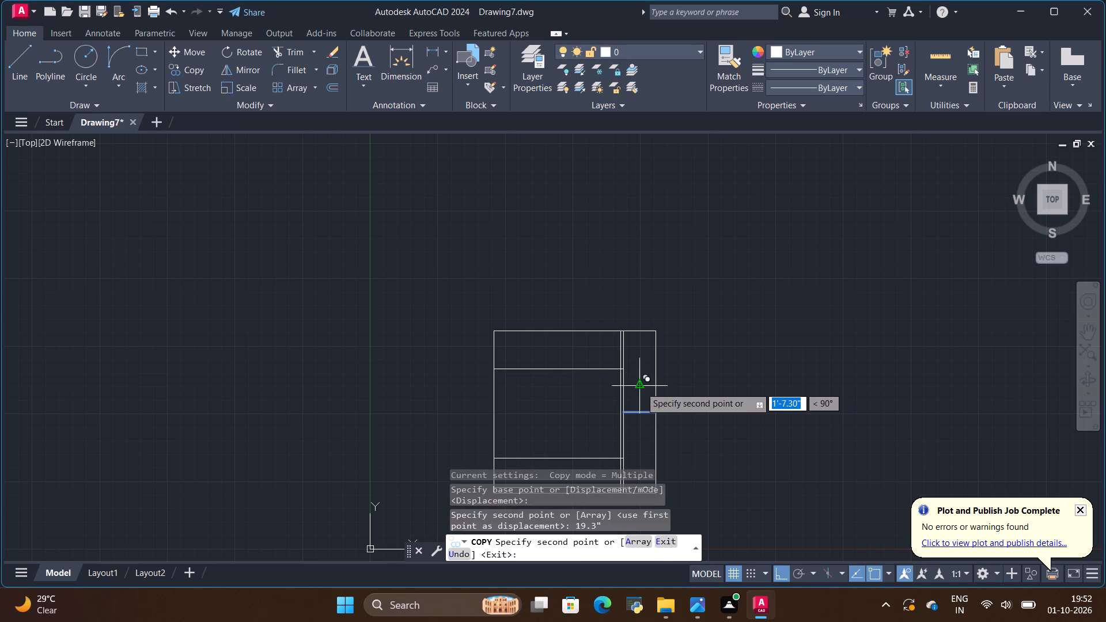
Copy the side column's middle shelf line 19.3" downward as well.
scroll(660, 331, down, 2)
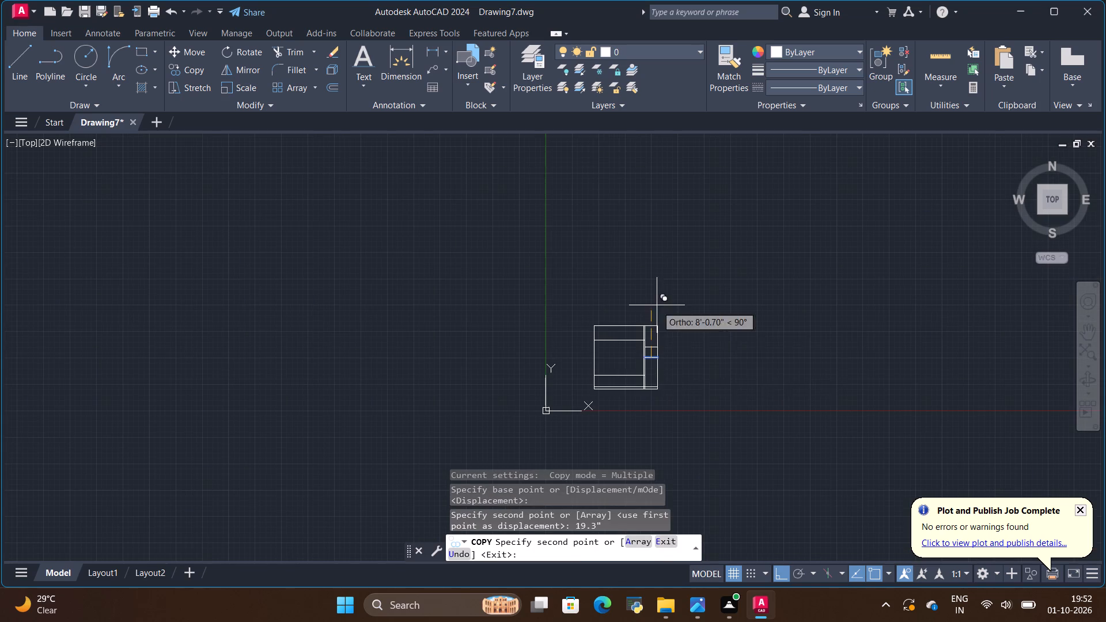
key(BackSpace)
key(BackSpace)
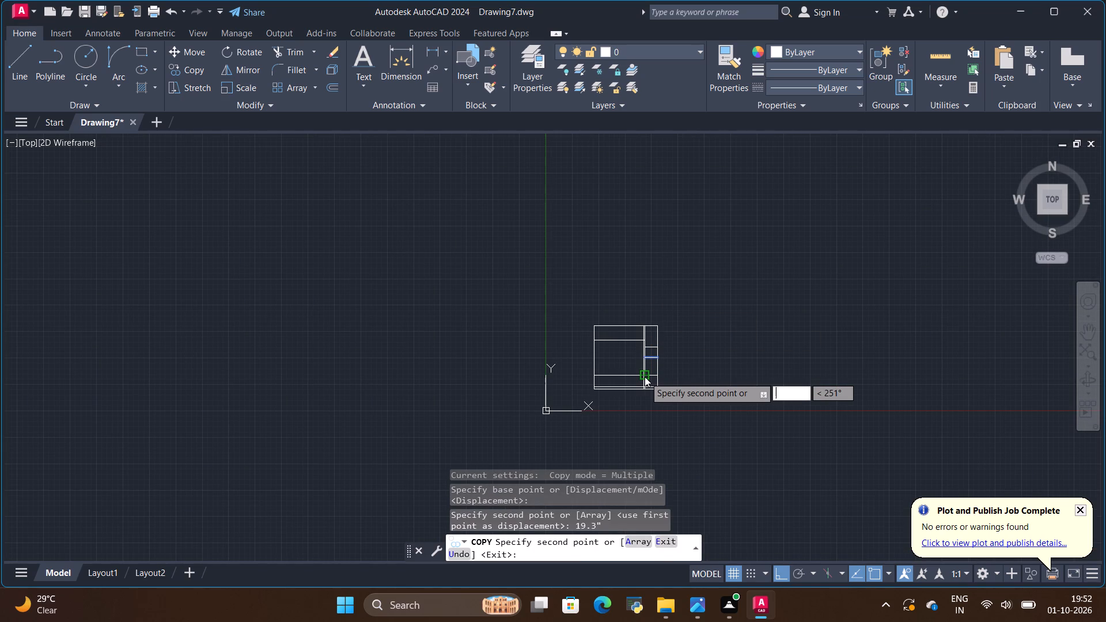
text(19)
text(.3)
key(shift+quotedbl)
key(Return)
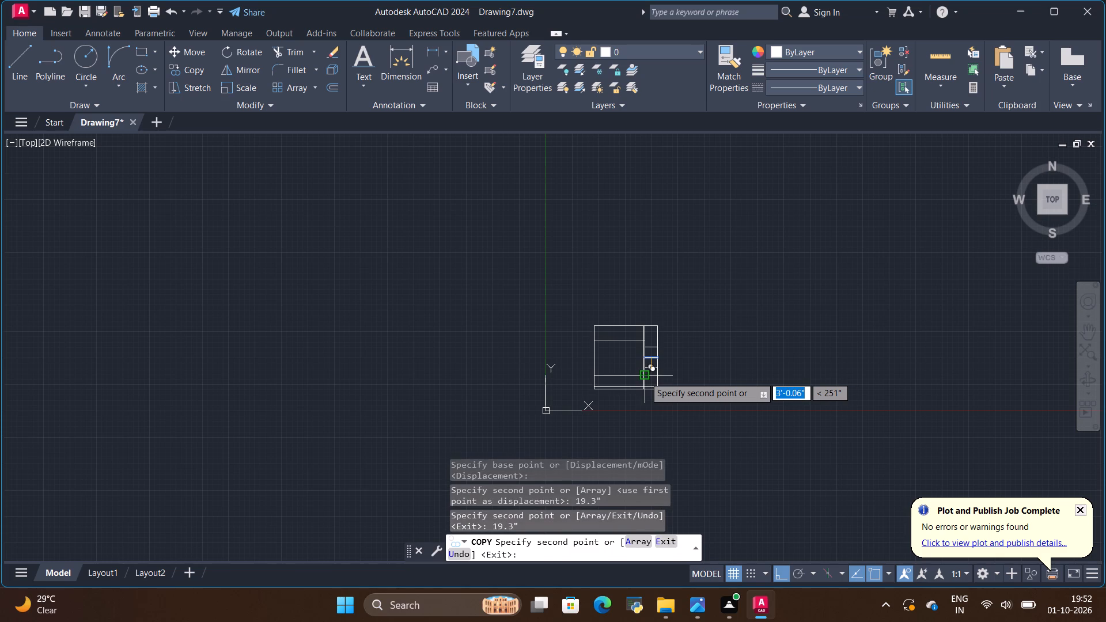
scroll(649, 384, up, 3)
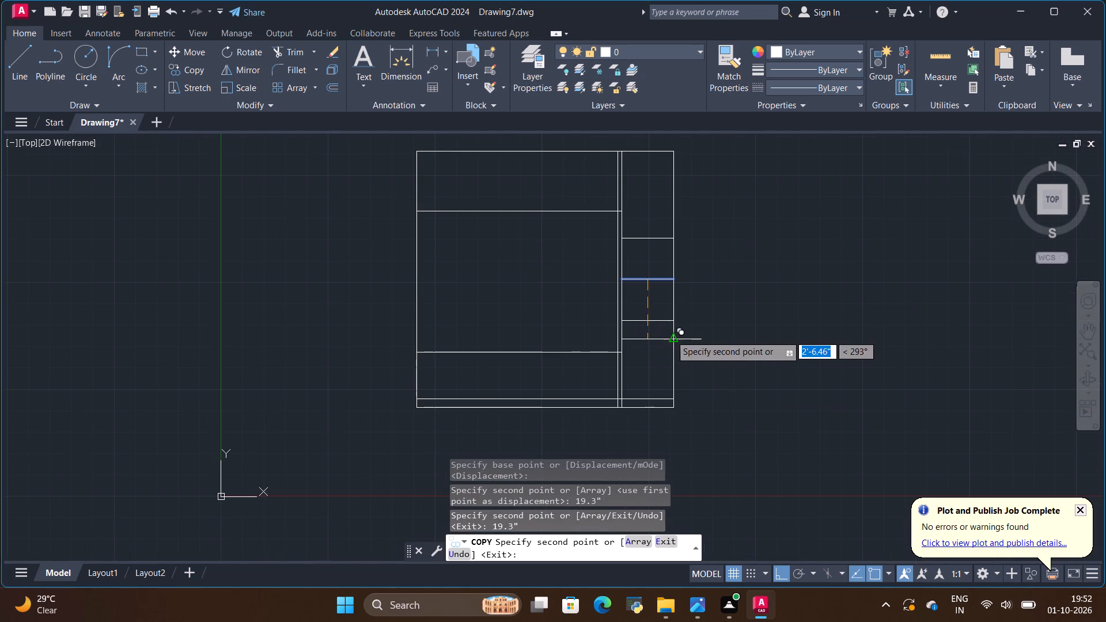
key(Escape)
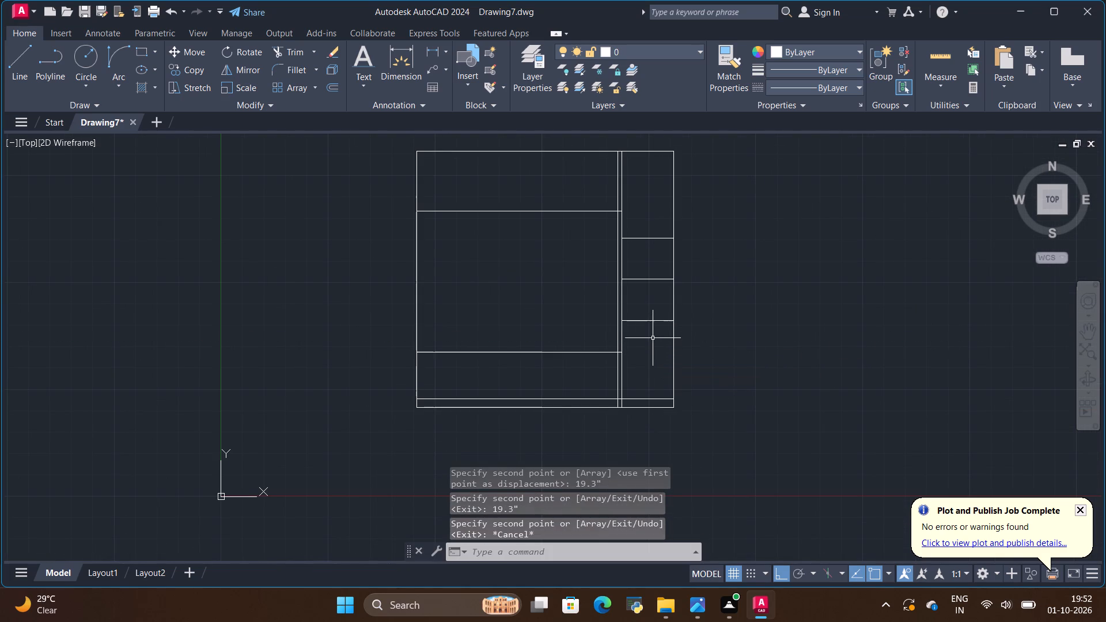
Copy the side column's middle and lower shelf lines 3'-2.60" upward, using the distance from the lower shelf to the upper shelf.
click(647, 321)
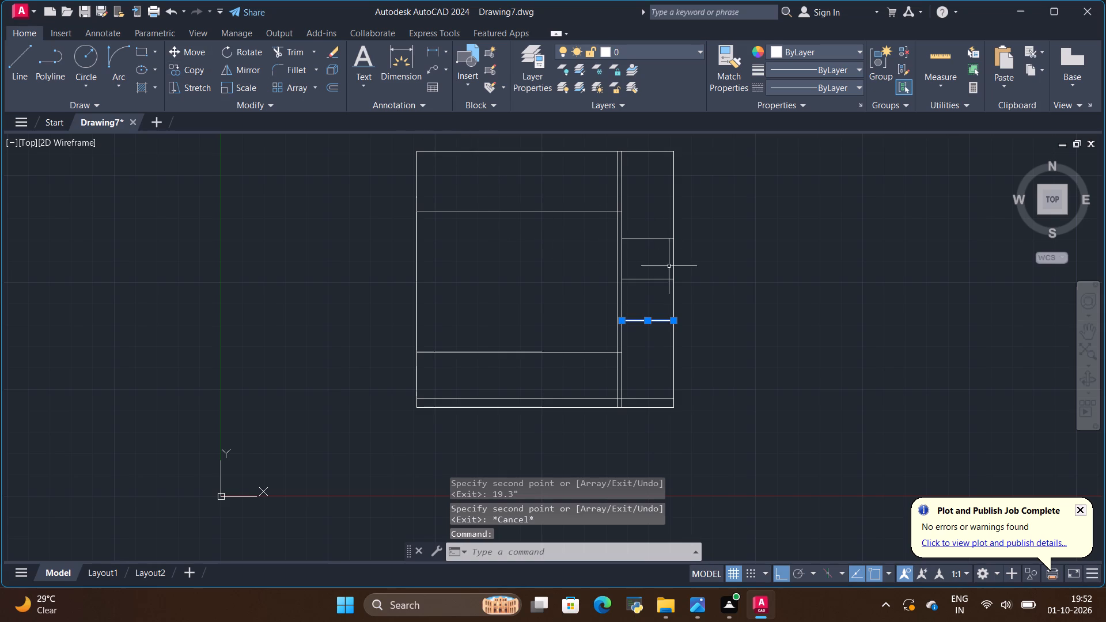
click(665, 281)
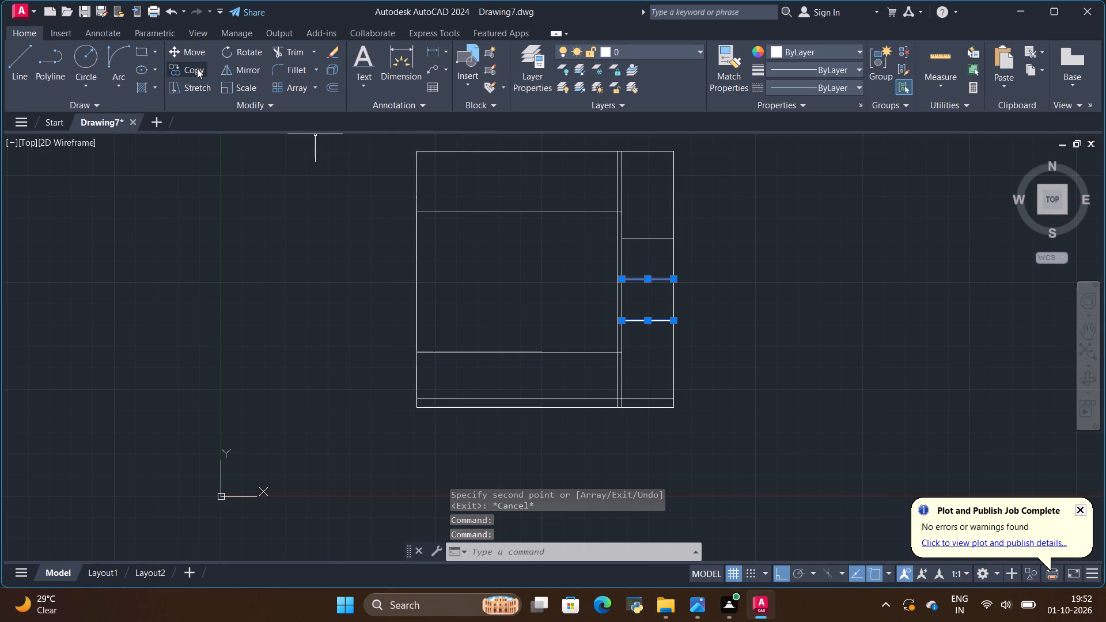
click(196, 67)
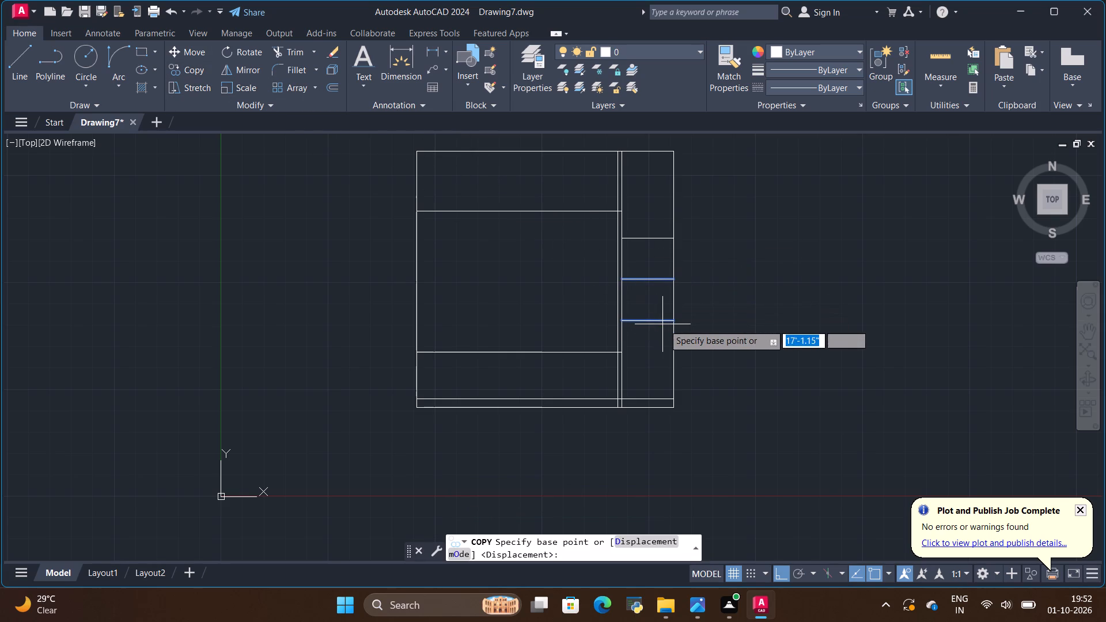
click(668, 323)
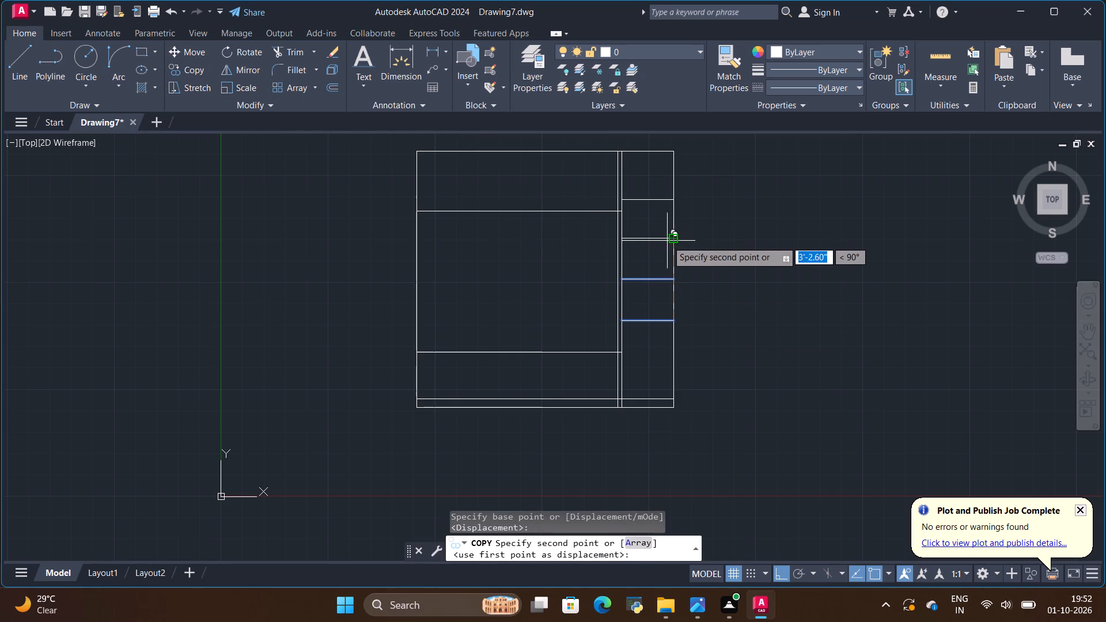
click(667, 241)
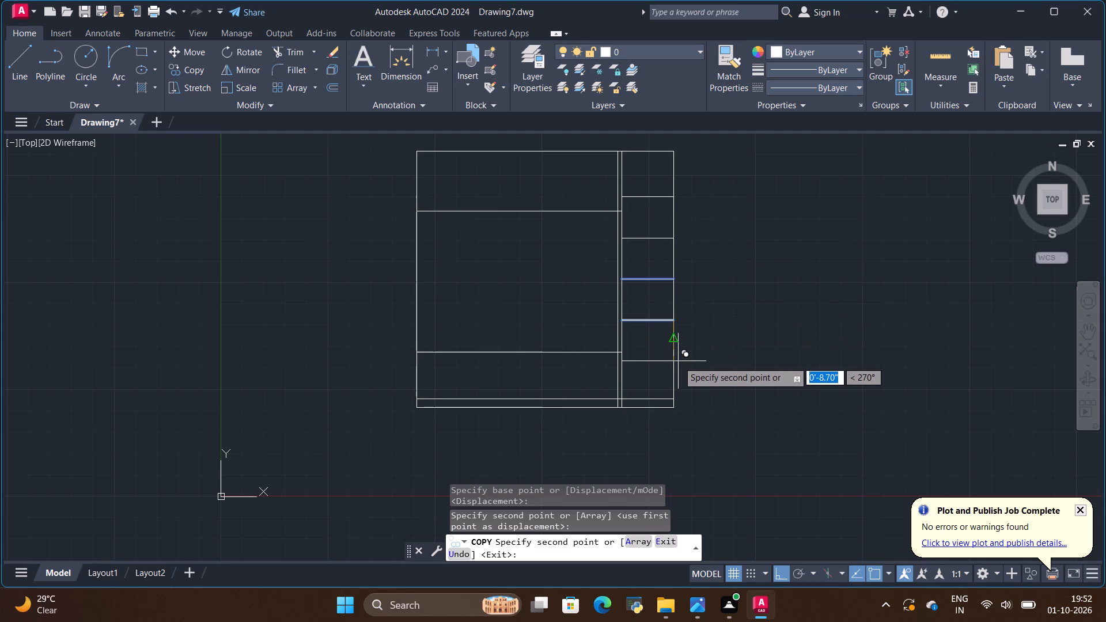
key(Escape)
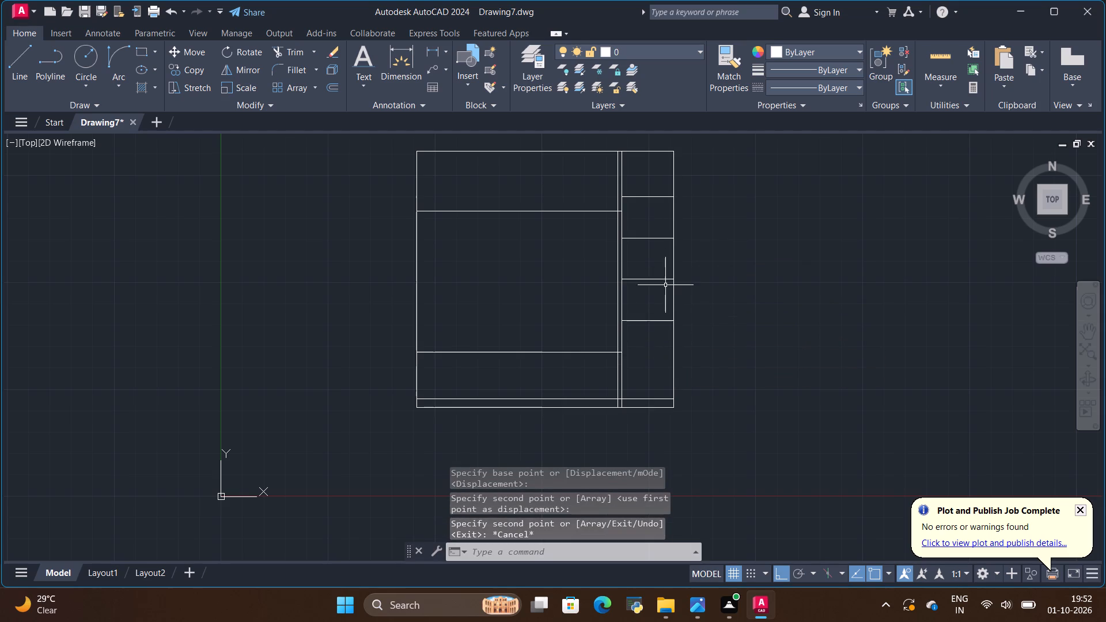
Copy the side column's middle and lower shelf lines 1'-7.30" downward, from the middle shelf to the one below it.
click(665, 282)
click(666, 320)
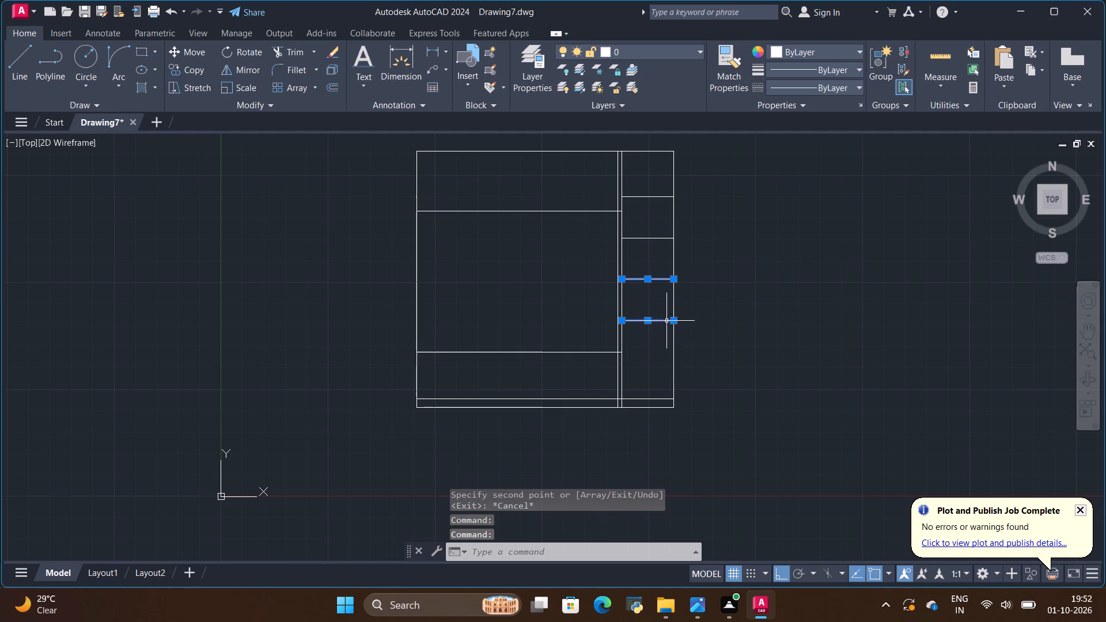
click(187, 77)
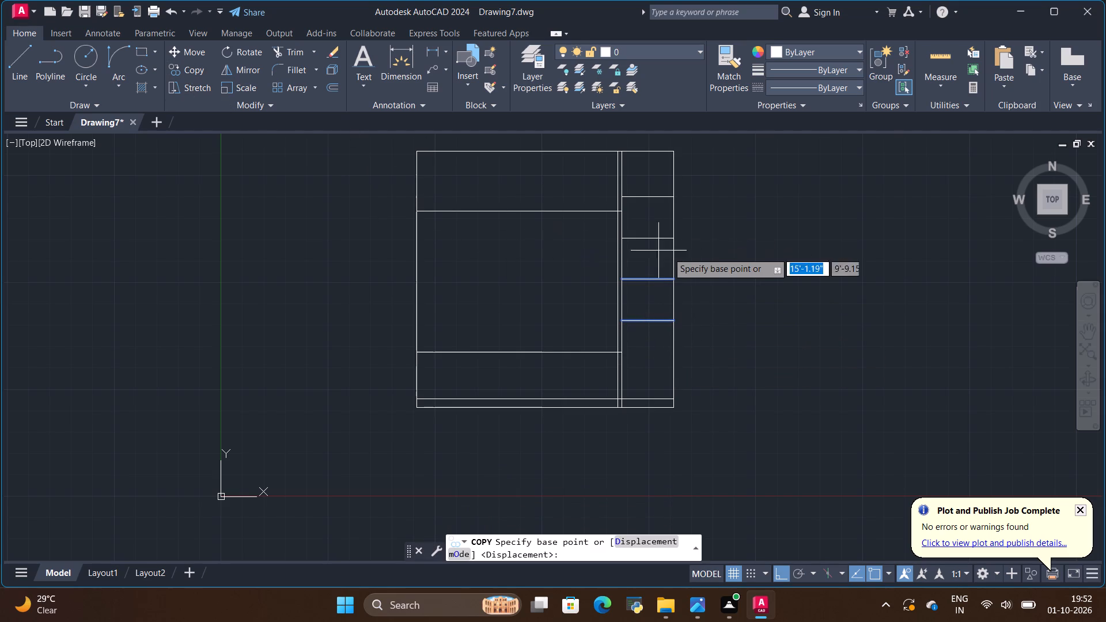
click(673, 280)
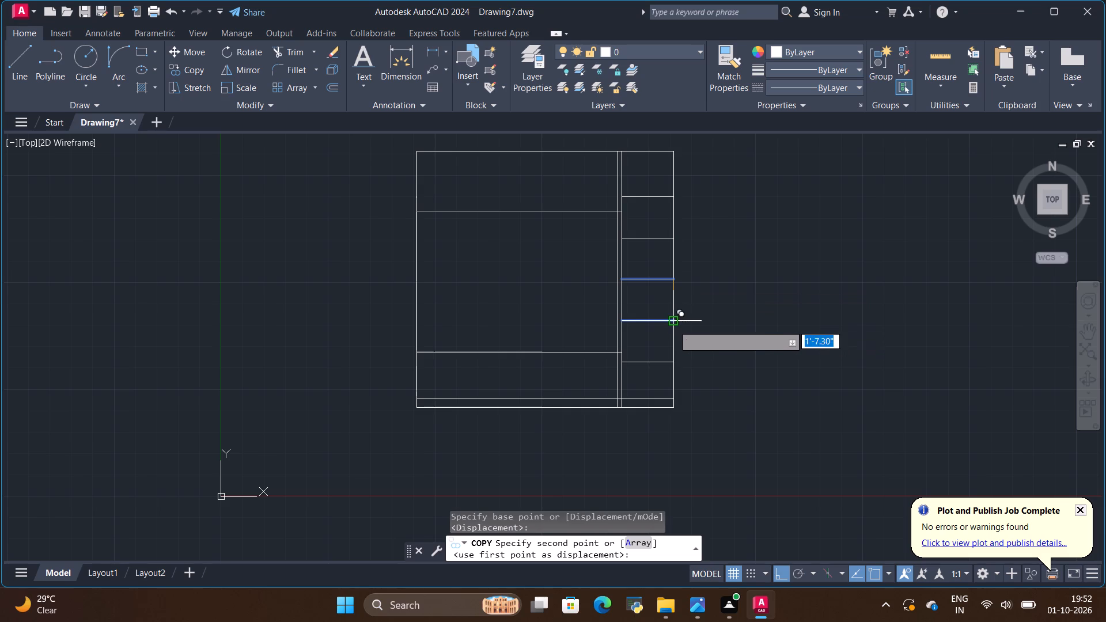
click(673, 322)
key(Escape)
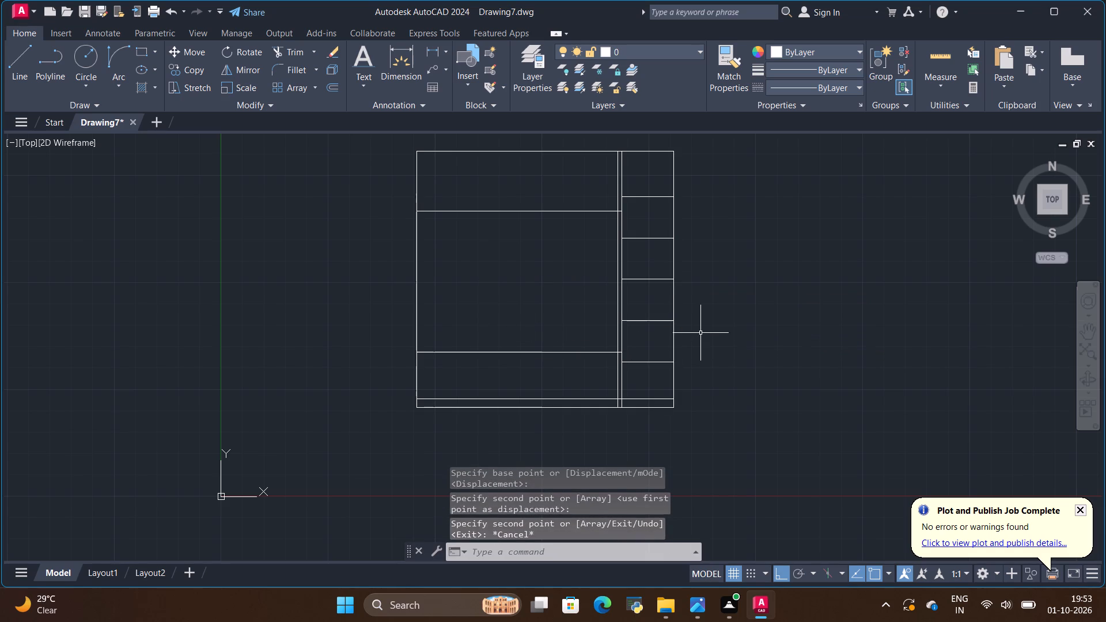
Check the reference image and copy both line segments on the outline's right edge above the base strip 2" inward.
scroll(702, 321, down, 1)
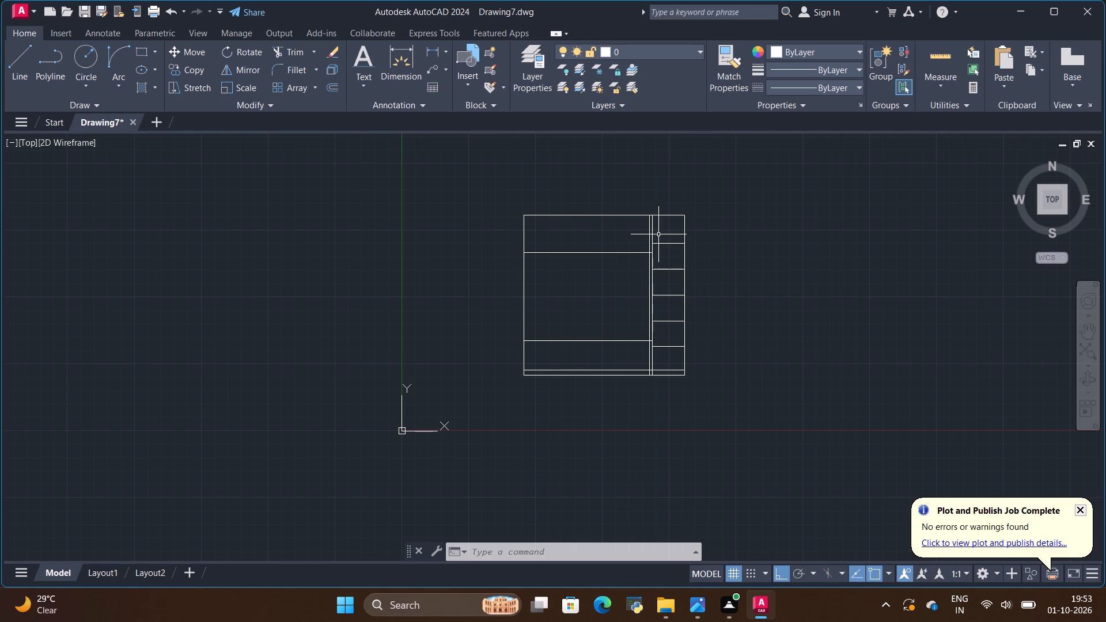
scroll(653, 252, up, 1)
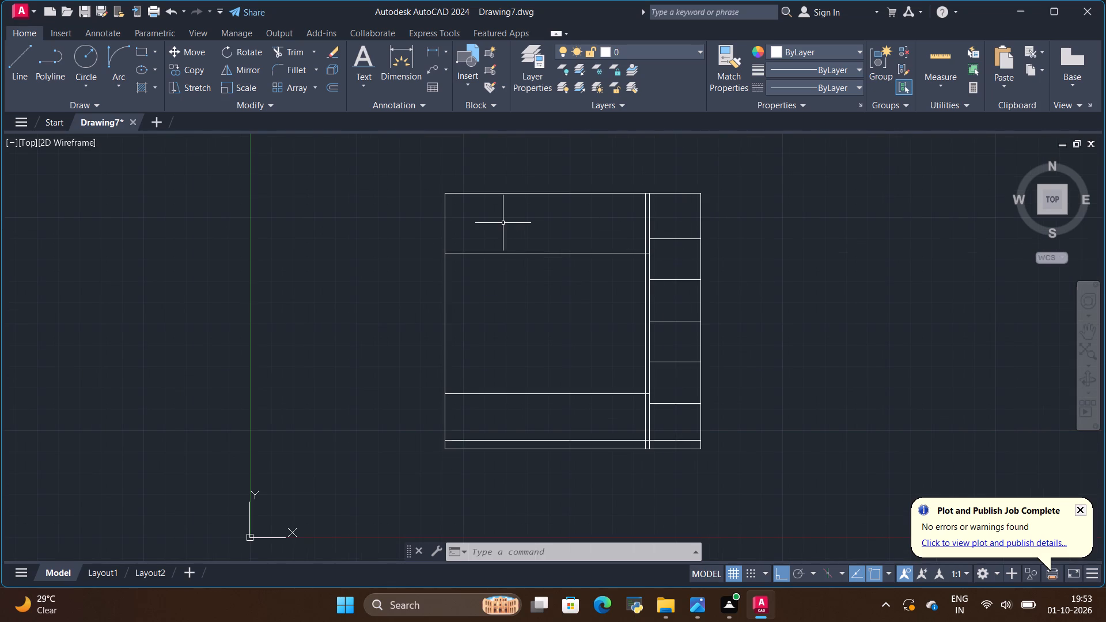
click(700, 222)
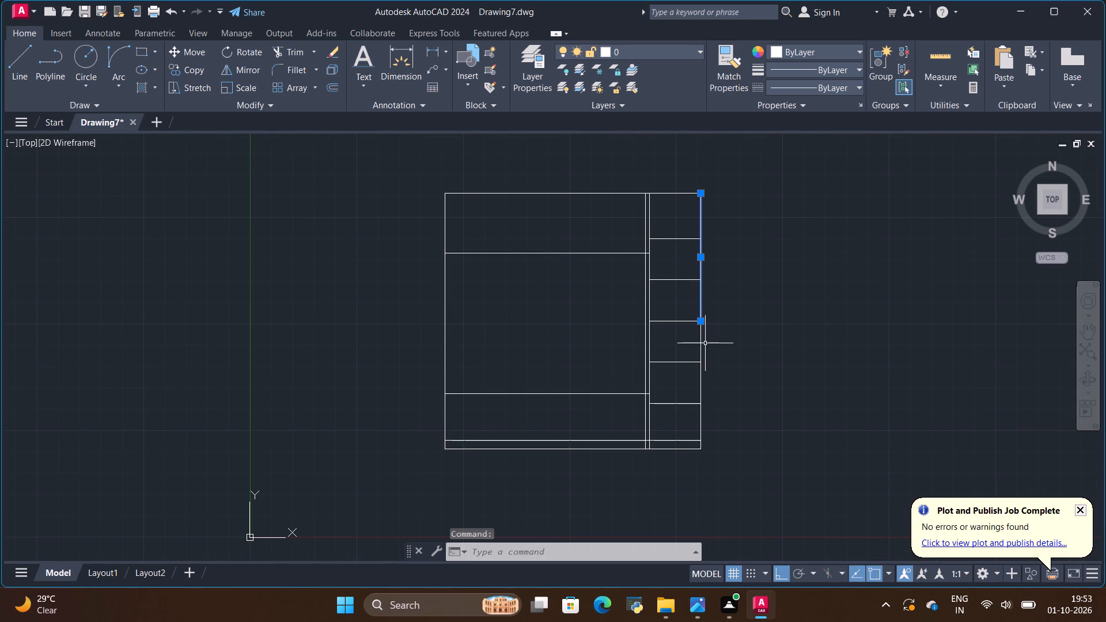
click(702, 348)
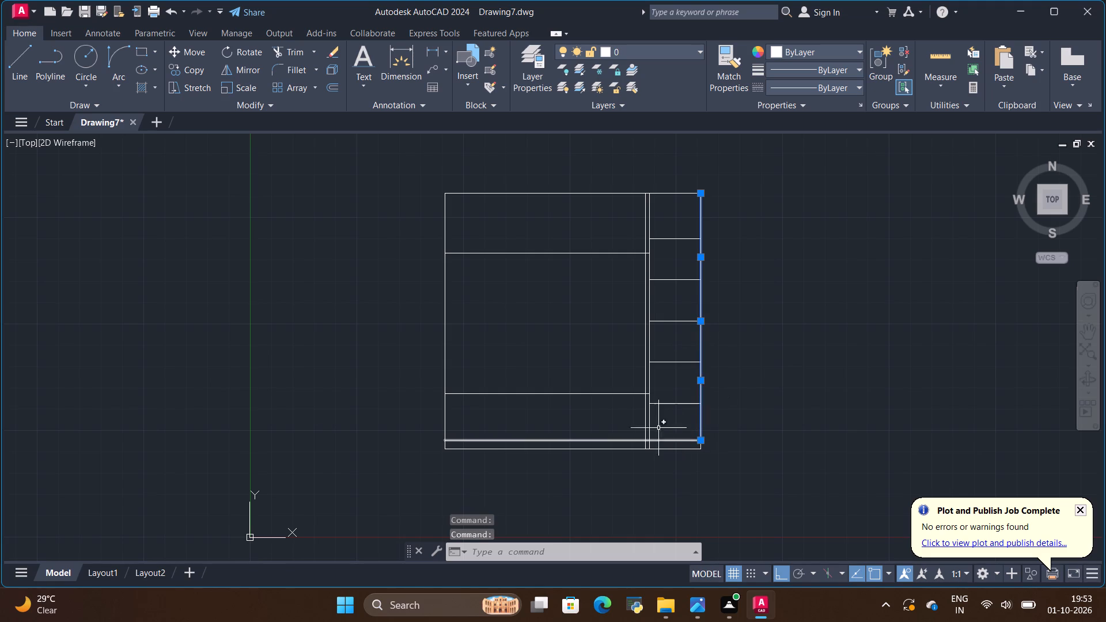
click(186, 69)
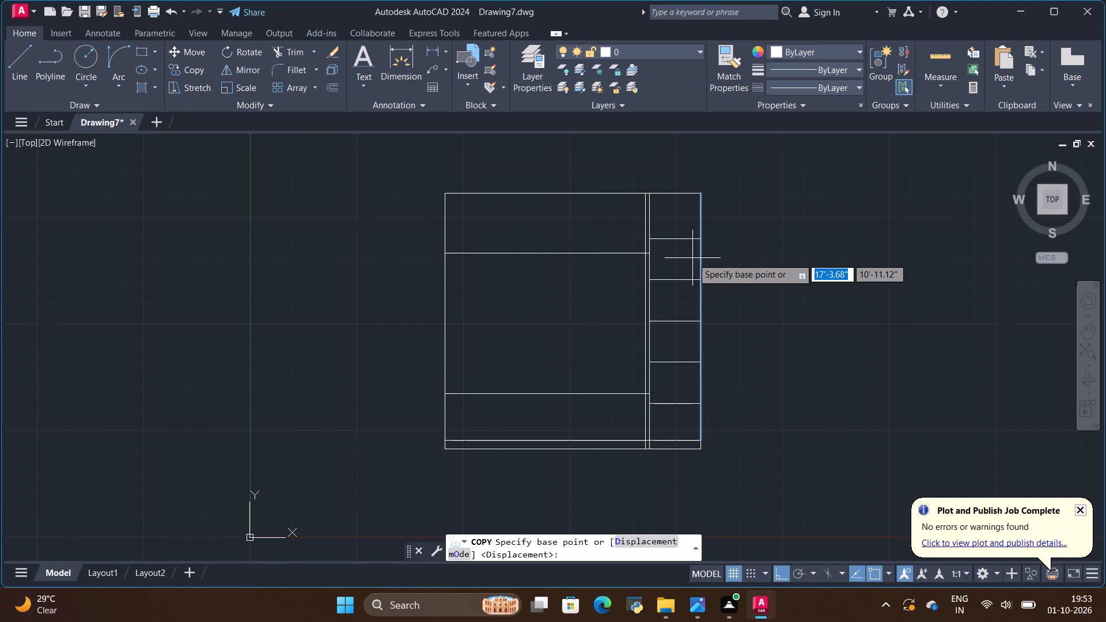
click(700, 237)
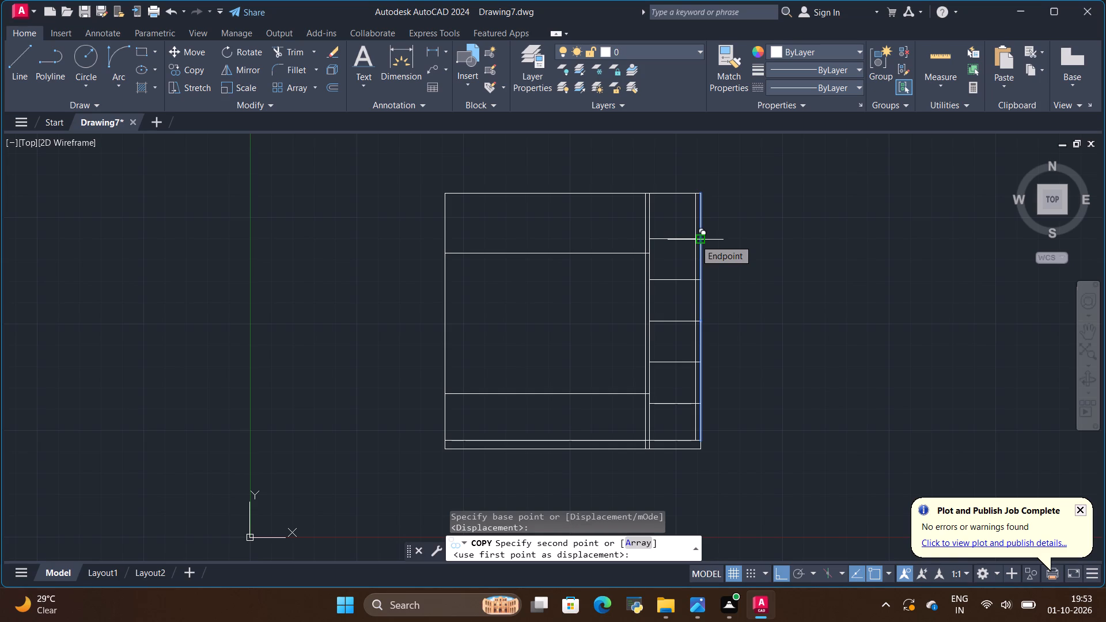
key(alt+Tab)
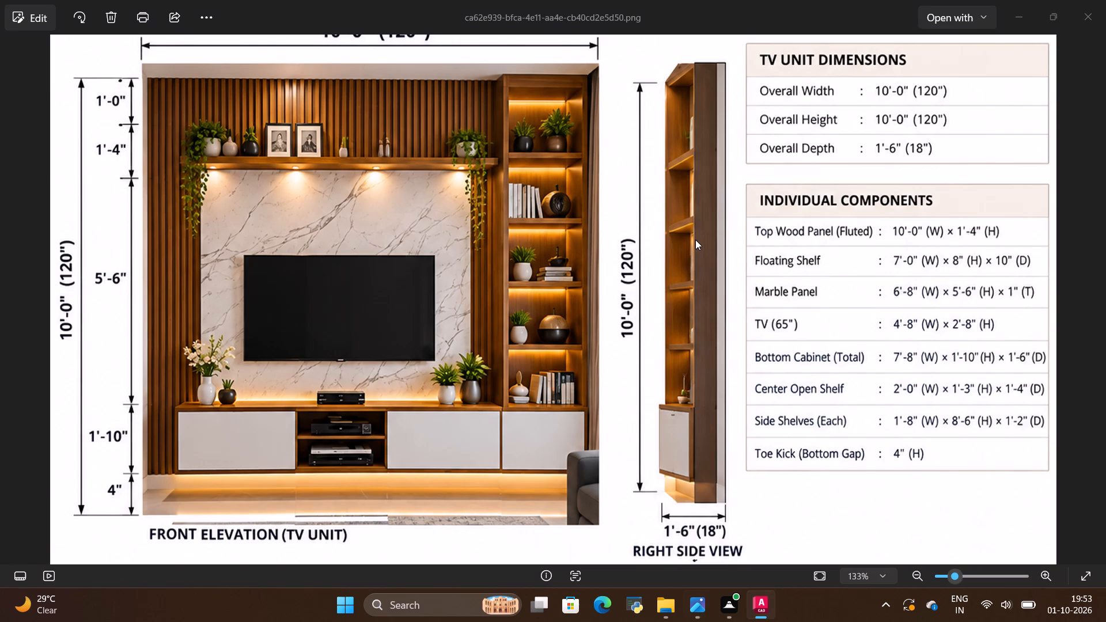
key(alt+Tab)
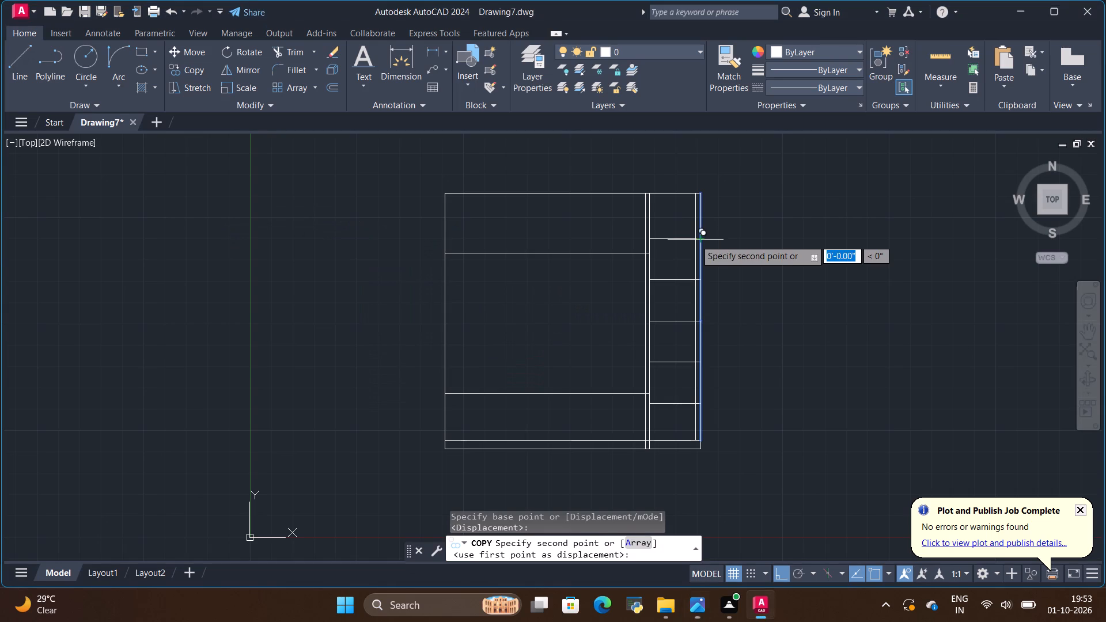
key(BackSpace)
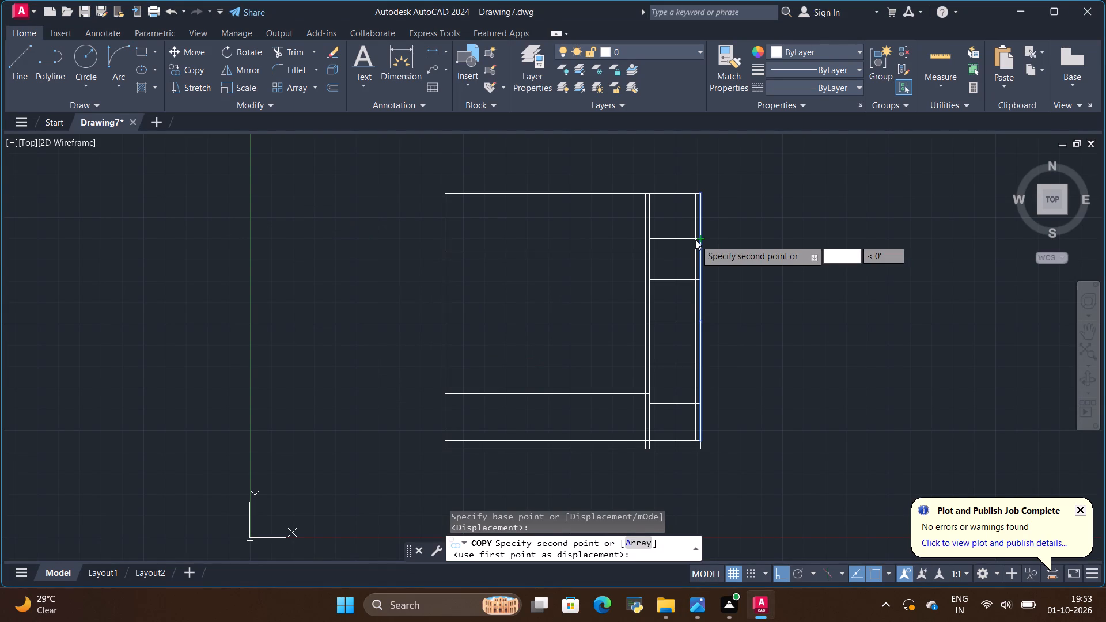
key(2)
key(shift+quotedbl)
key(Return)
key(Escape)
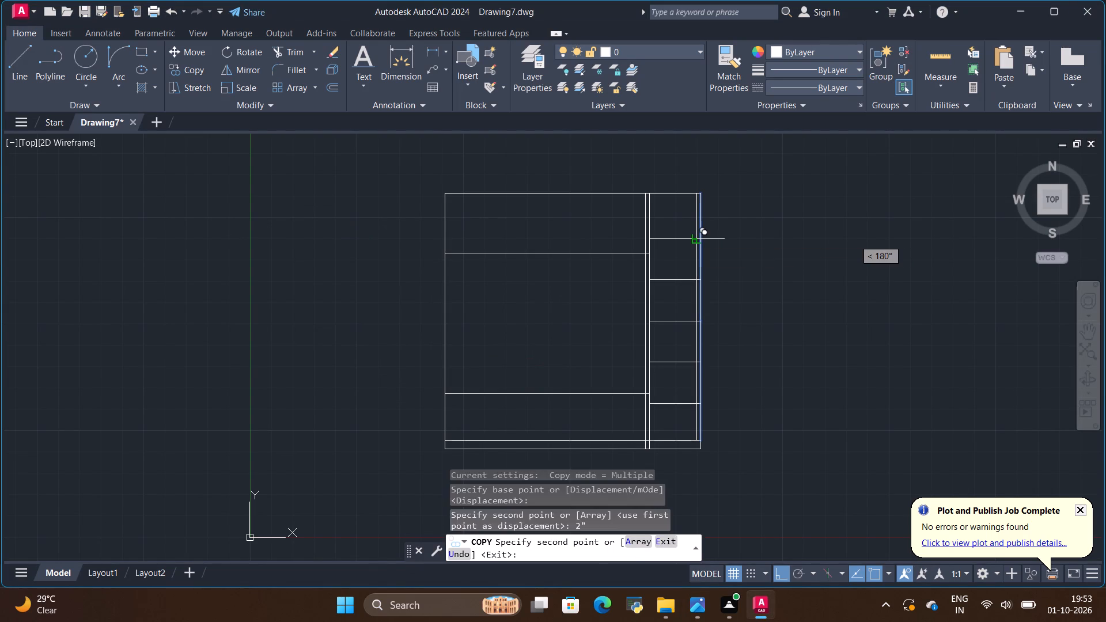
Draw a line along the outline's top edge across the side column, from the divider's inner line to the 2" inset line.
scroll(691, 207, up, 1)
scroll(638, 188, up, 1)
click(649, 183)
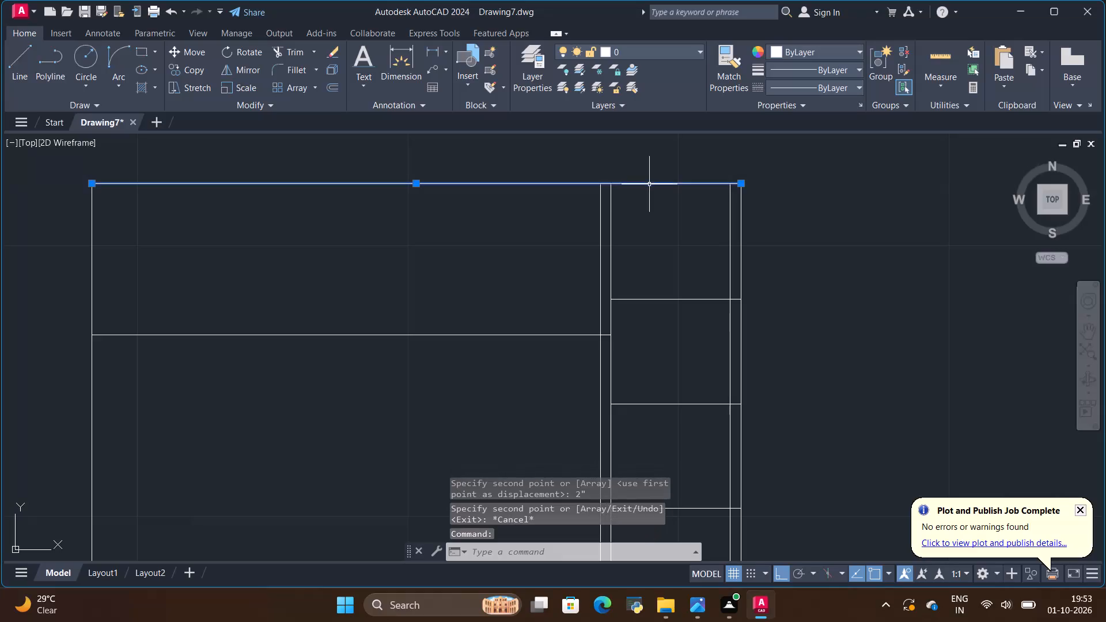
key(Escape)
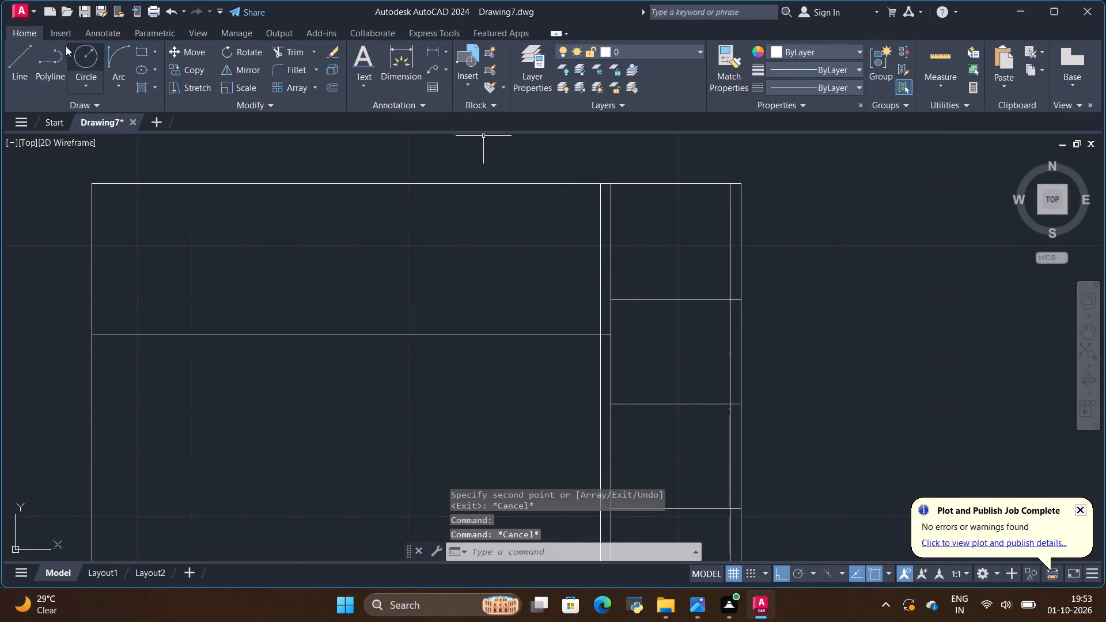
click(21, 65)
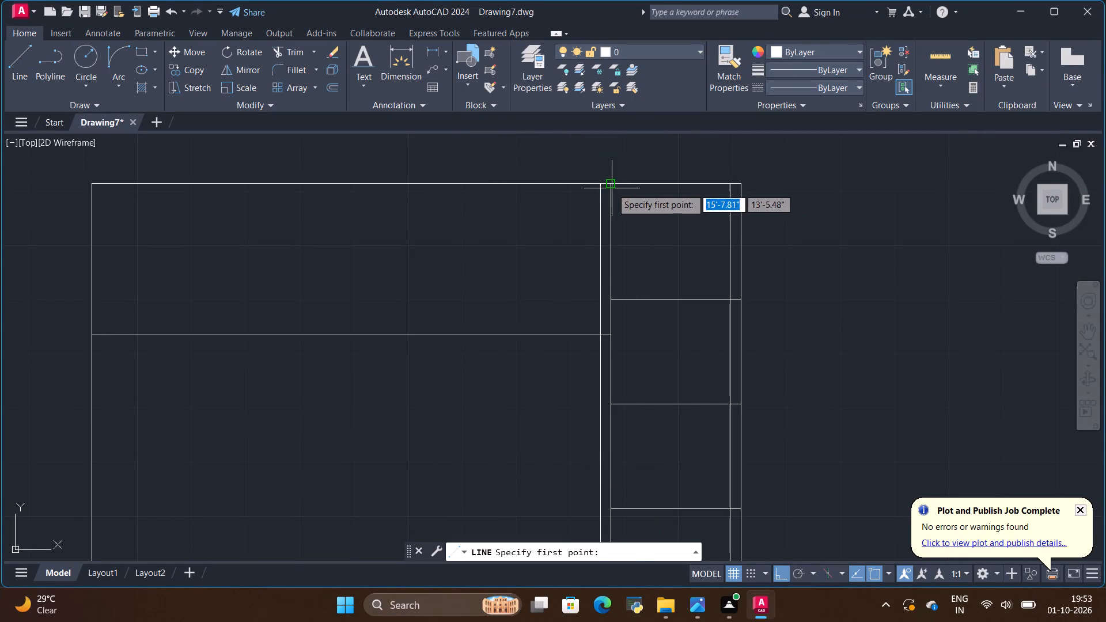
click(612, 184)
click(732, 182)
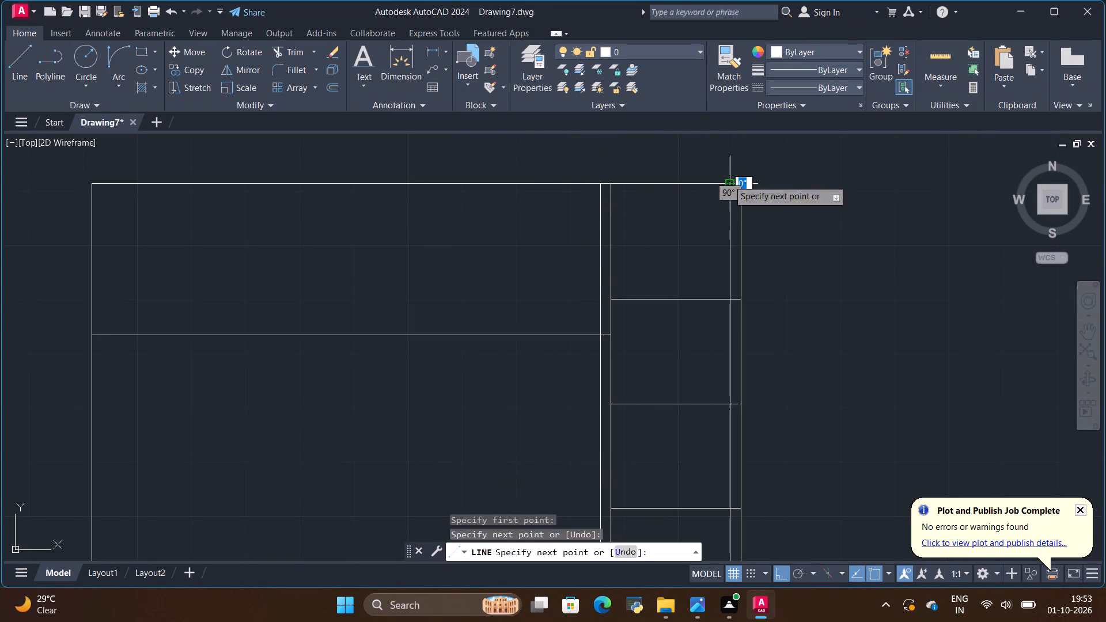
key(Escape)
Copy the new line at the top of the side column 2" downward.
click(672, 183)
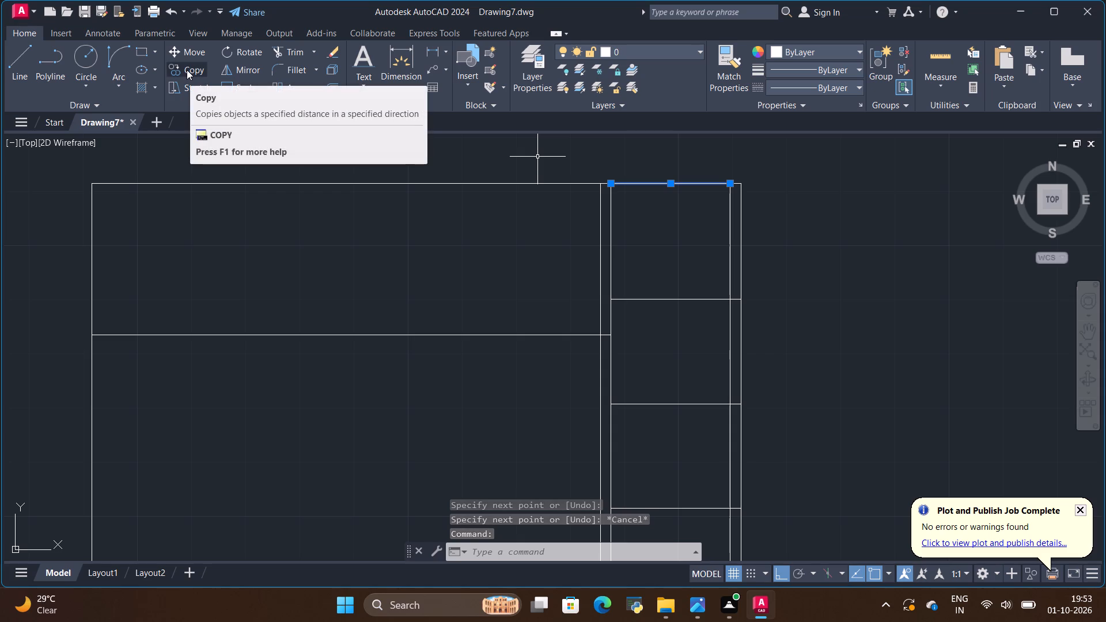
click(187, 70)
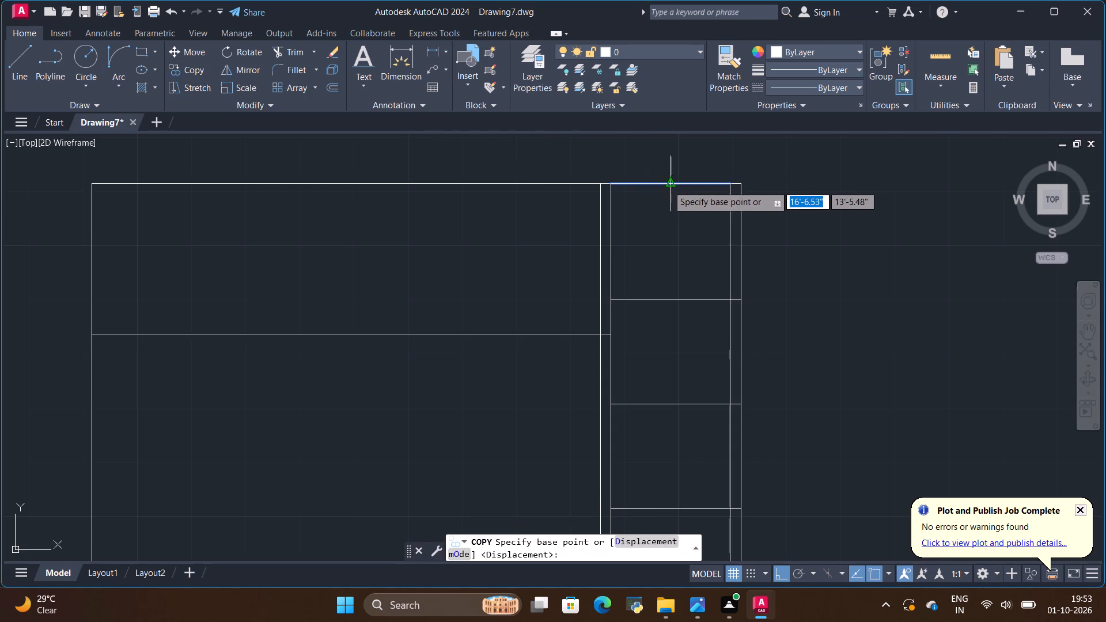
click(673, 184)
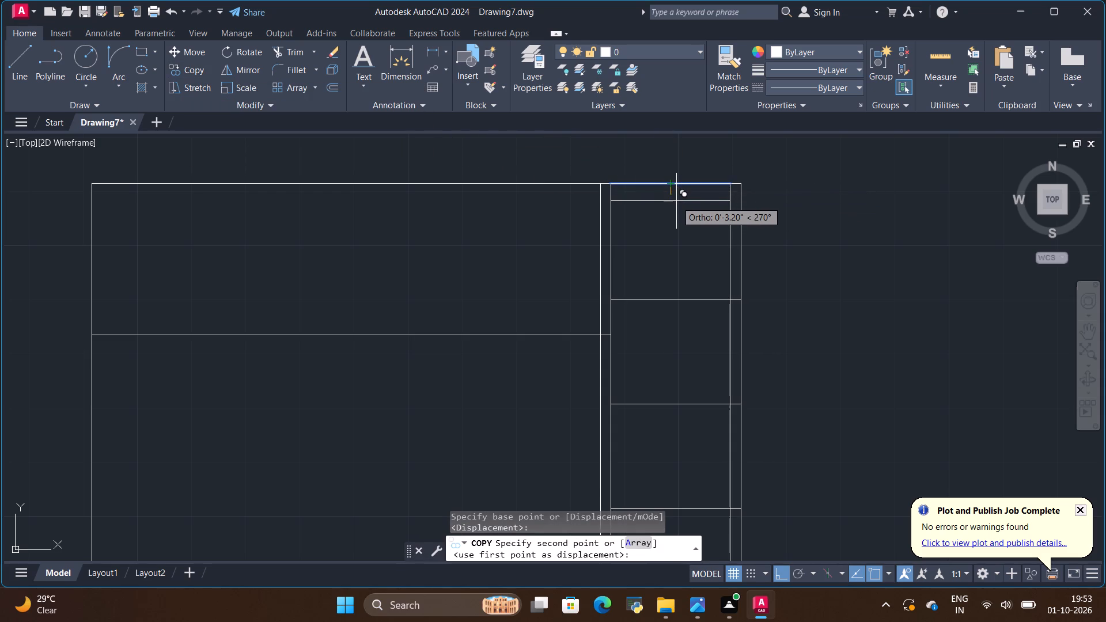
key(BackSpace)
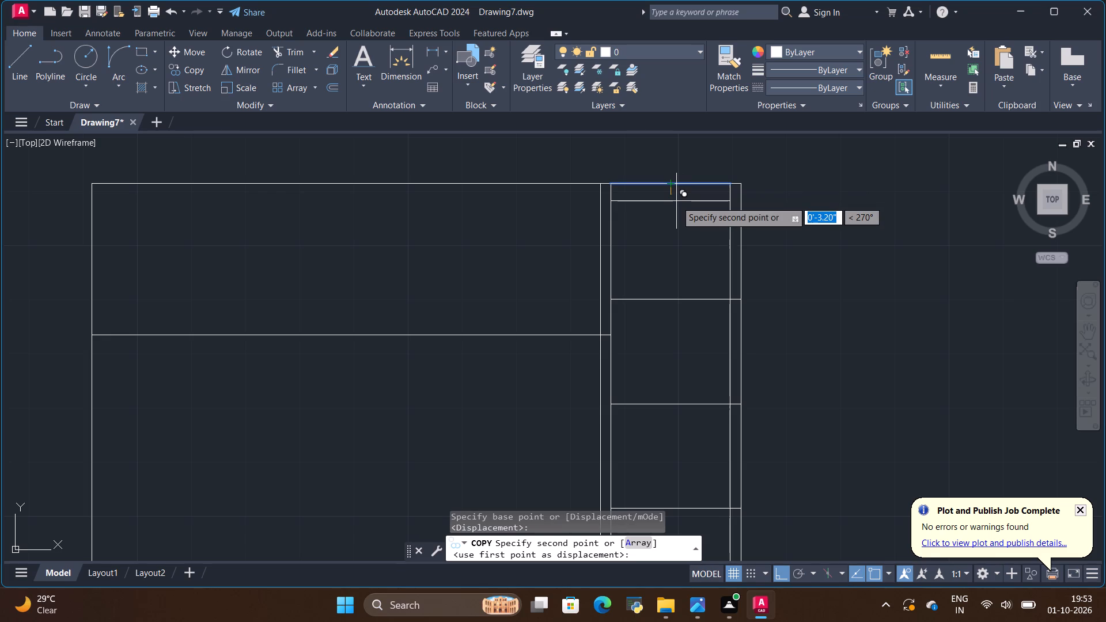
key(2)
key(shift+quotedbl)
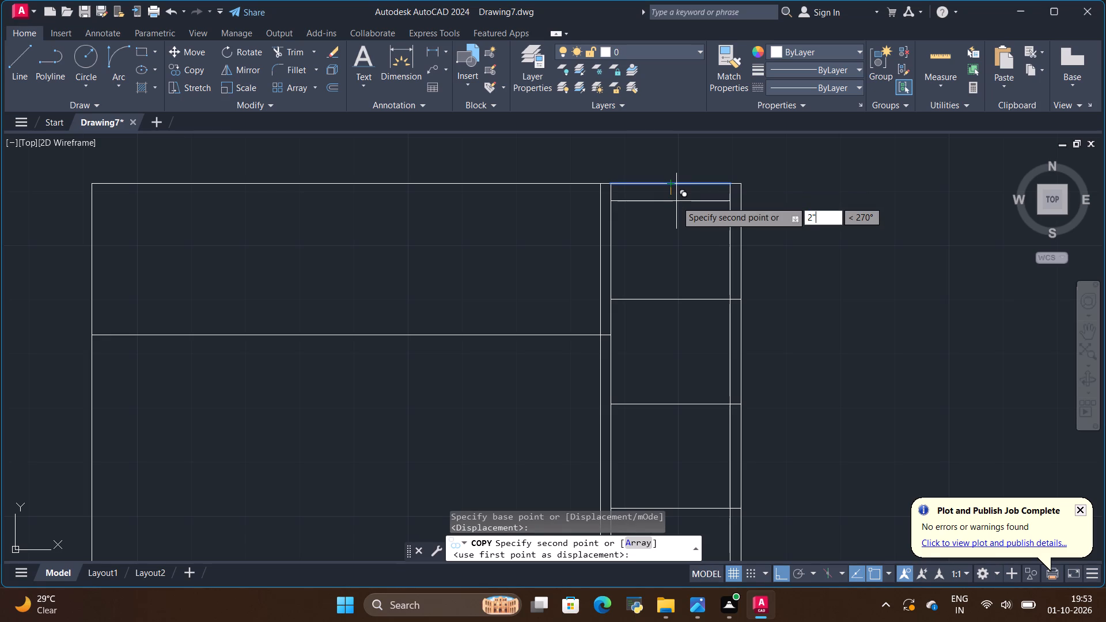
key(Return)
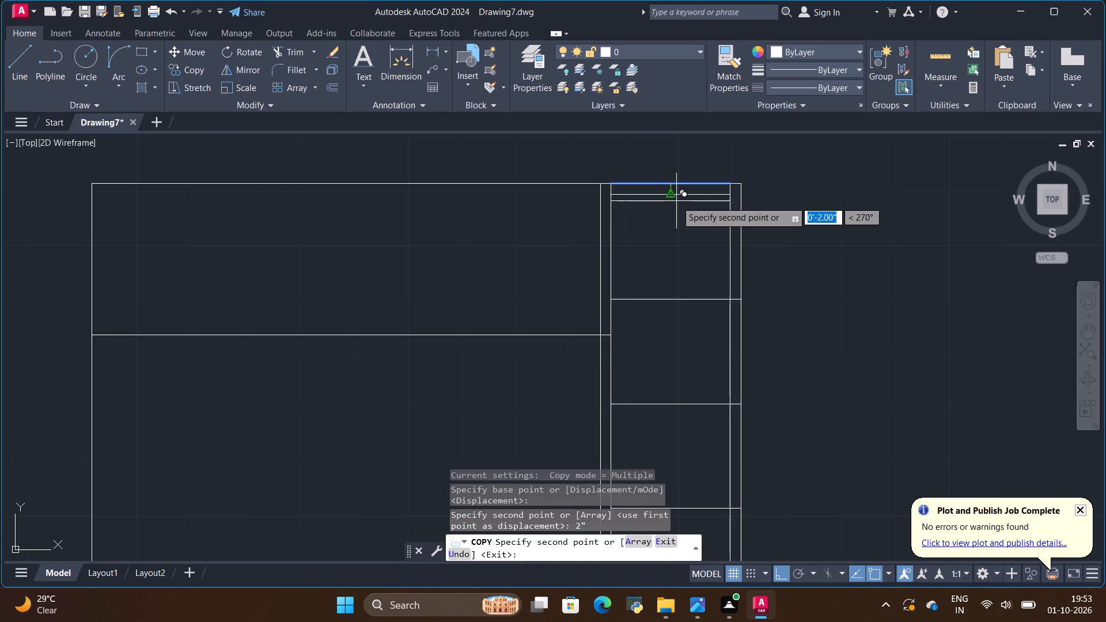
Copy the uppermost shelf line in the side column 1" downward to give the shelf its thickness.
key(Escape)
scroll(703, 207, down, 2)
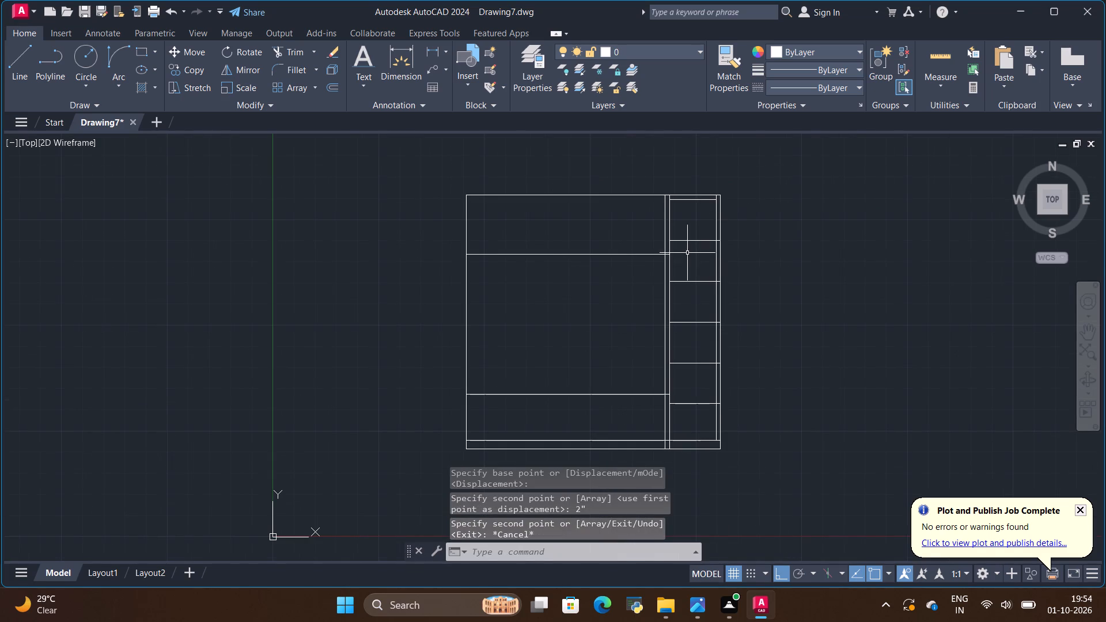
scroll(687, 253, up, 2)
scroll(692, 227, down, 1)
scroll(692, 142, up, 1)
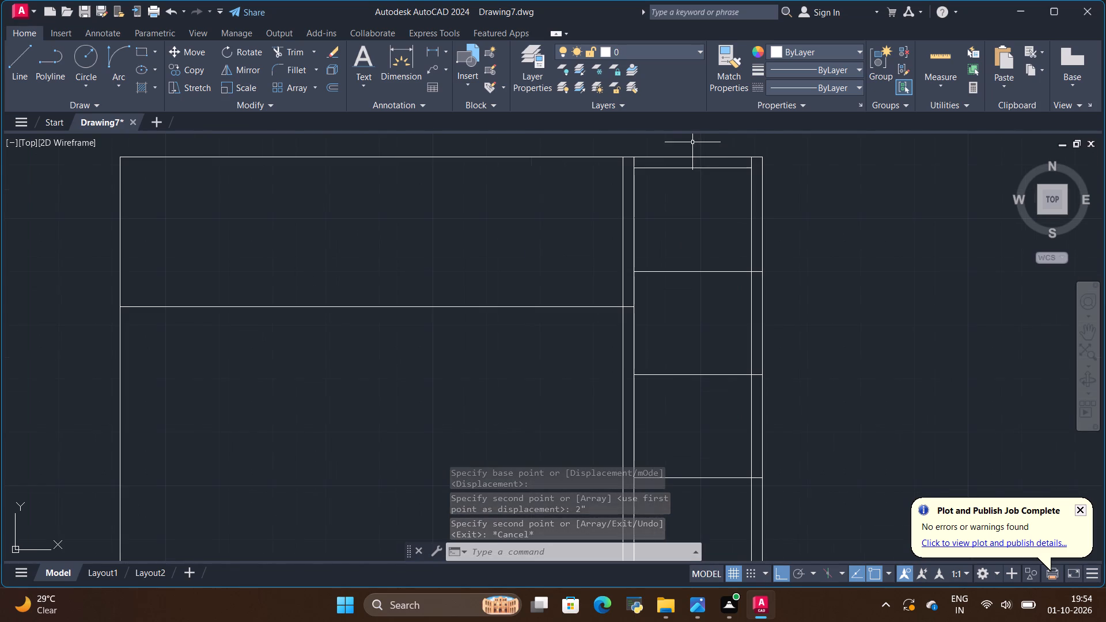
click(705, 271)
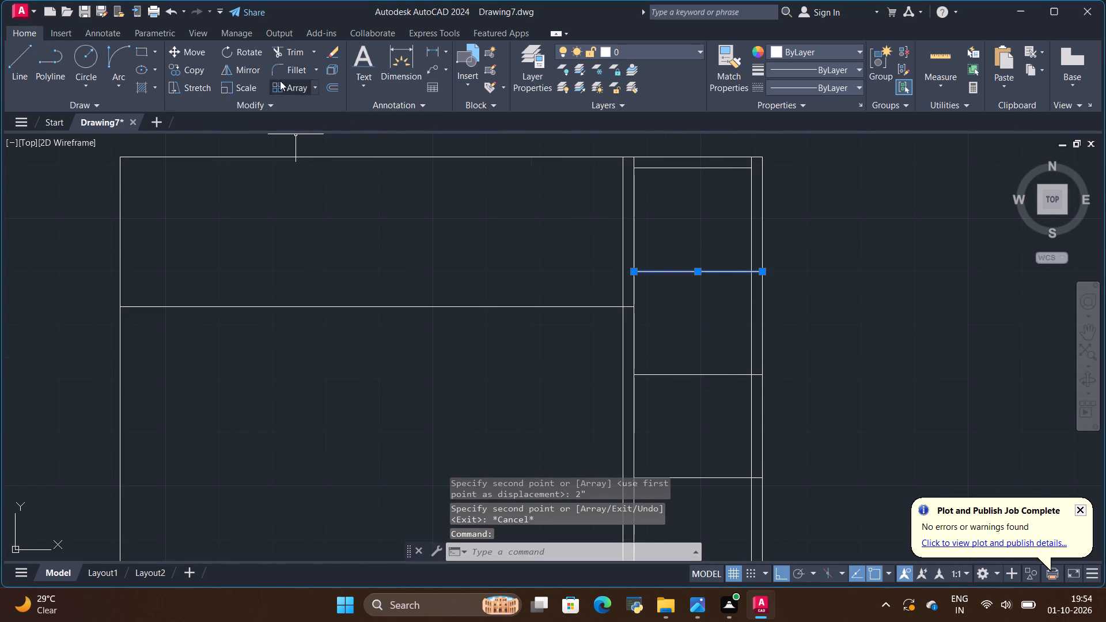
click(193, 70)
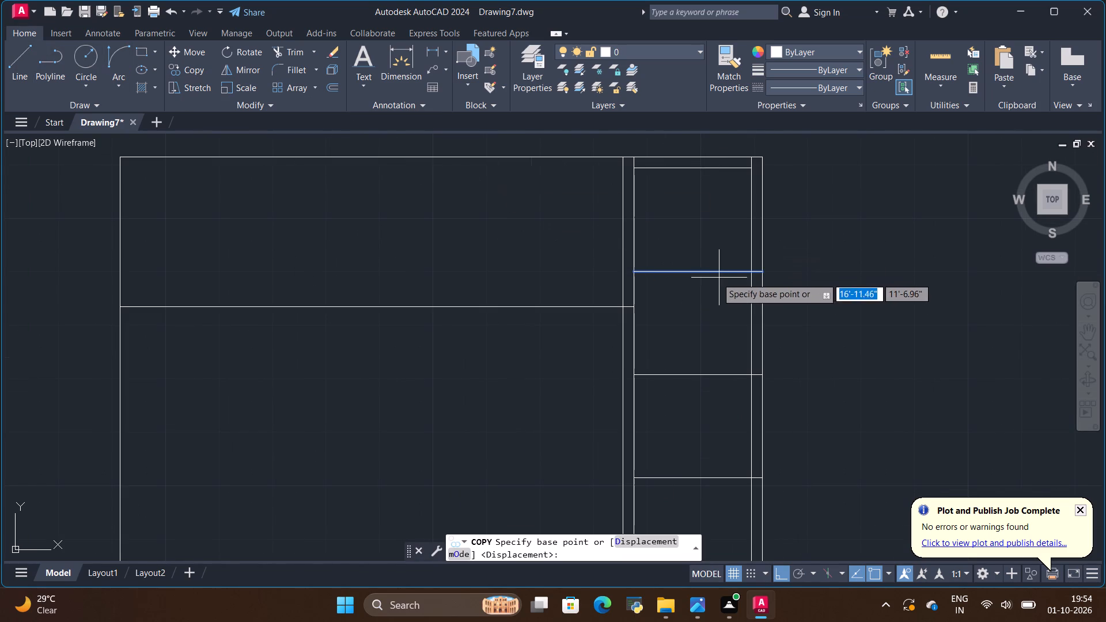
click(695, 270)
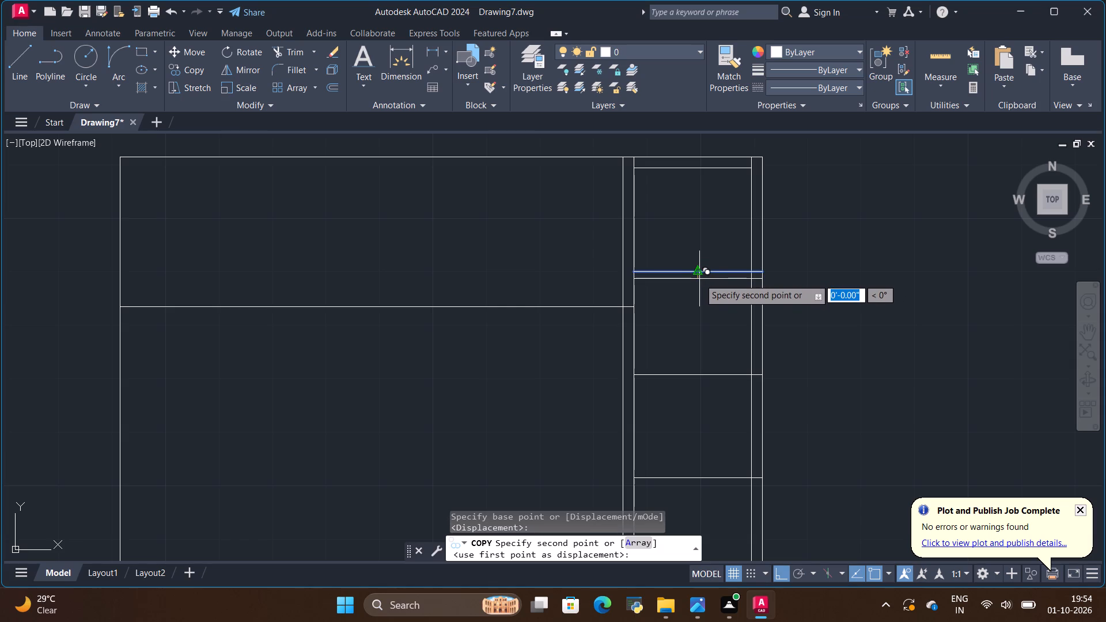
key(BackSpace)
key(BackSpace)
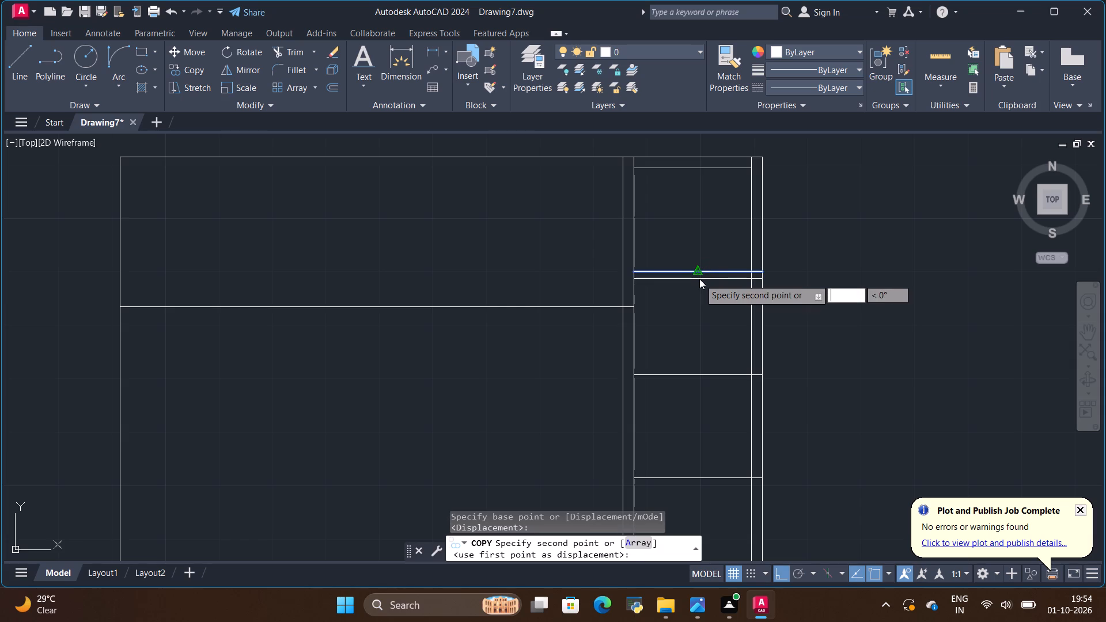
key(1)
key(shift+quotedbl)
key(Return)
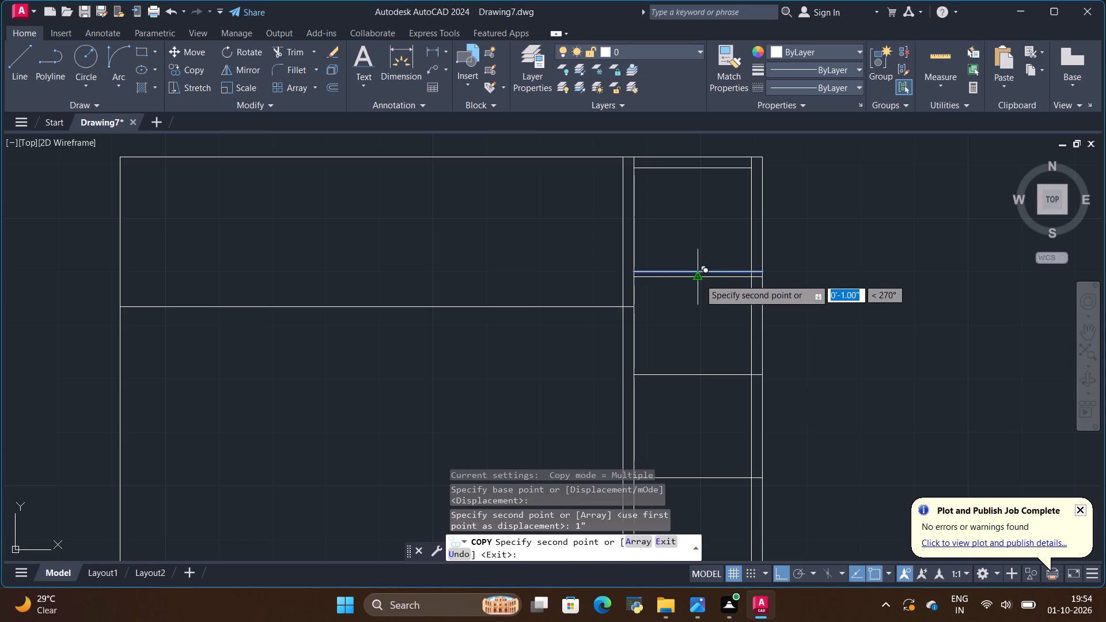
key(Escape)
Copy the uppermost shelf's pair of lines down the side column onto each of the four shelf lines below it.
scroll(761, 274, up, 2)
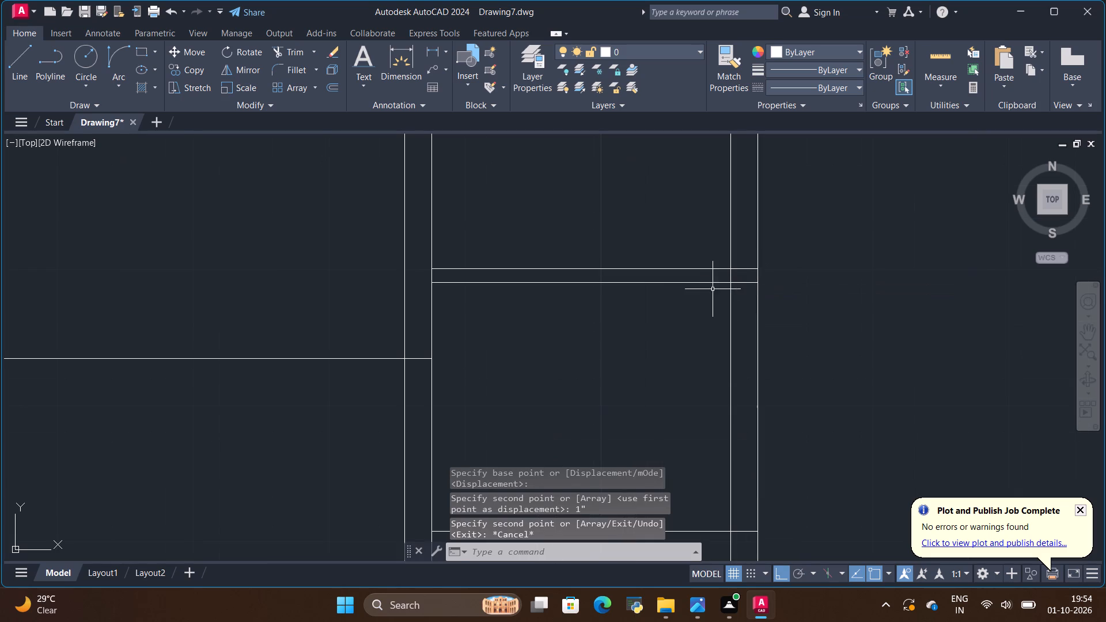
click(694, 268)
click(698, 283)
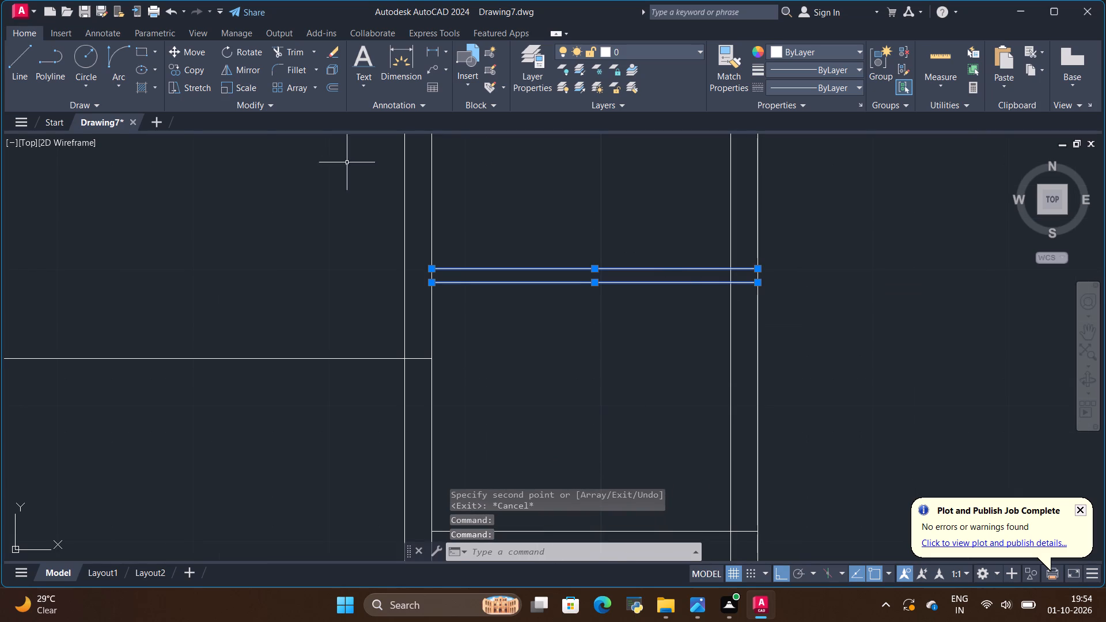
click(196, 66)
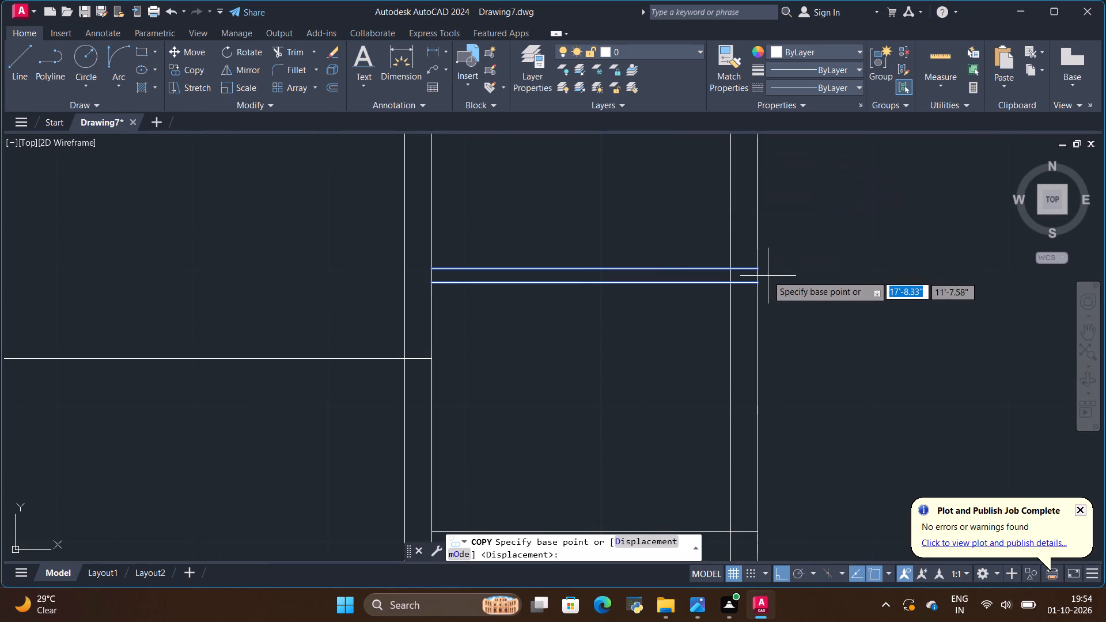
click(755, 271)
scroll(758, 280, down, 3)
scroll(753, 335, up, 2)
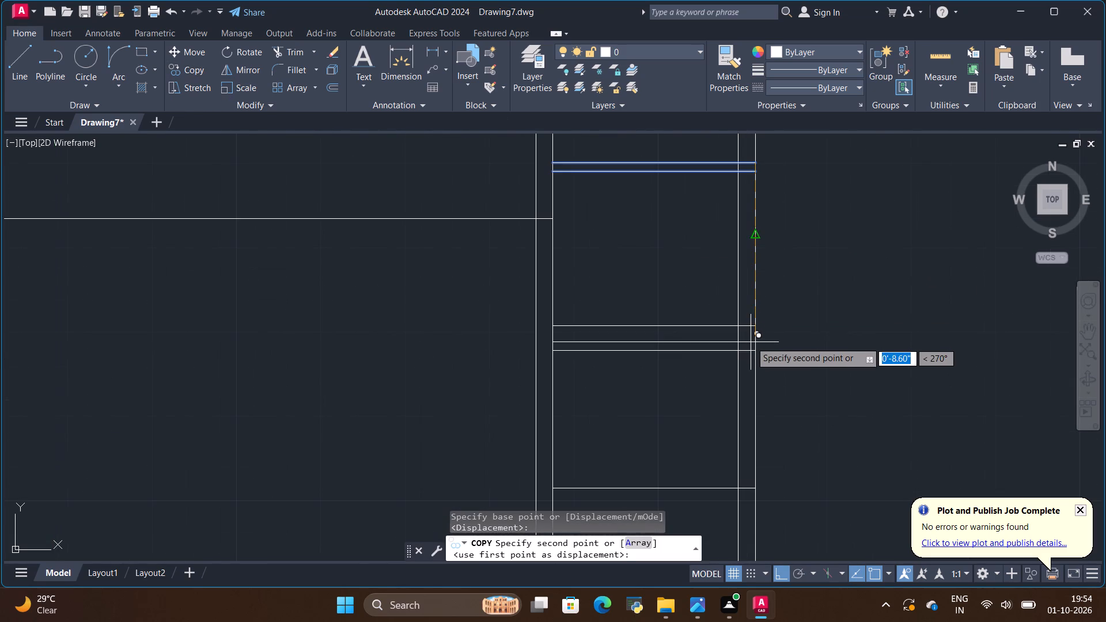
click(751, 322)
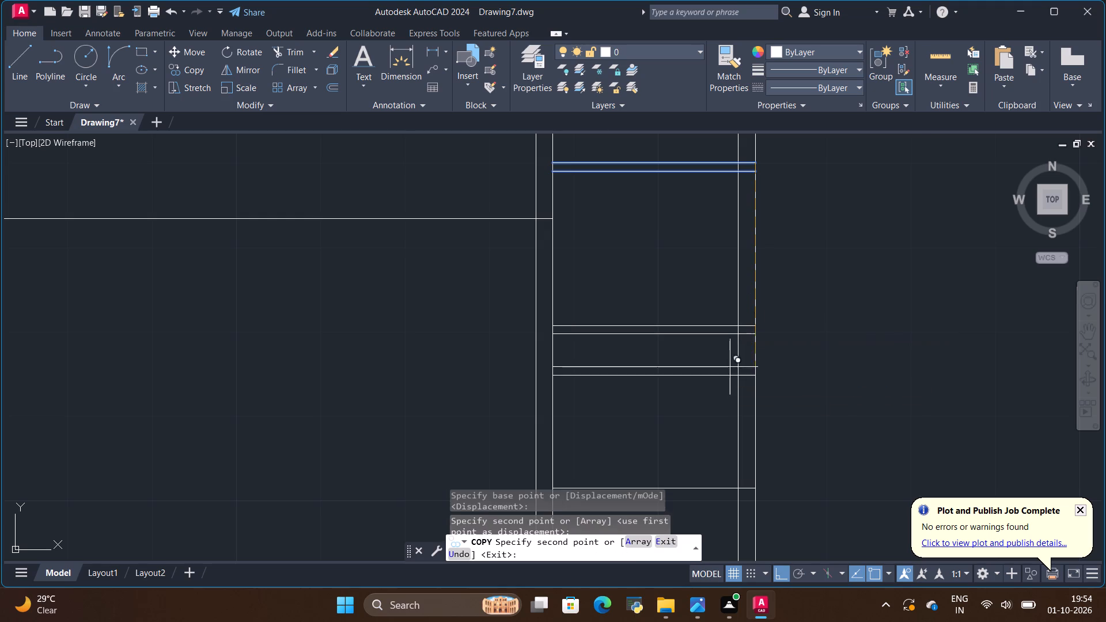
scroll(728, 386, down, 3)
scroll(734, 418, up, 1)
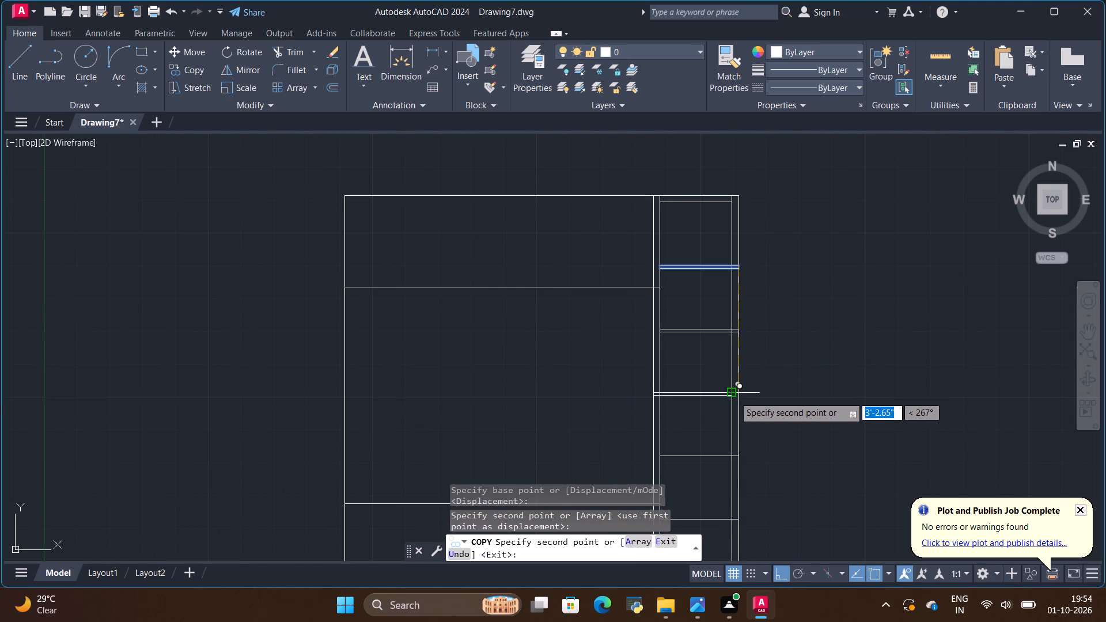
click(734, 395)
scroll(736, 433, down, 2)
scroll(737, 424, up, 3)
scroll(737, 366, down, 2)
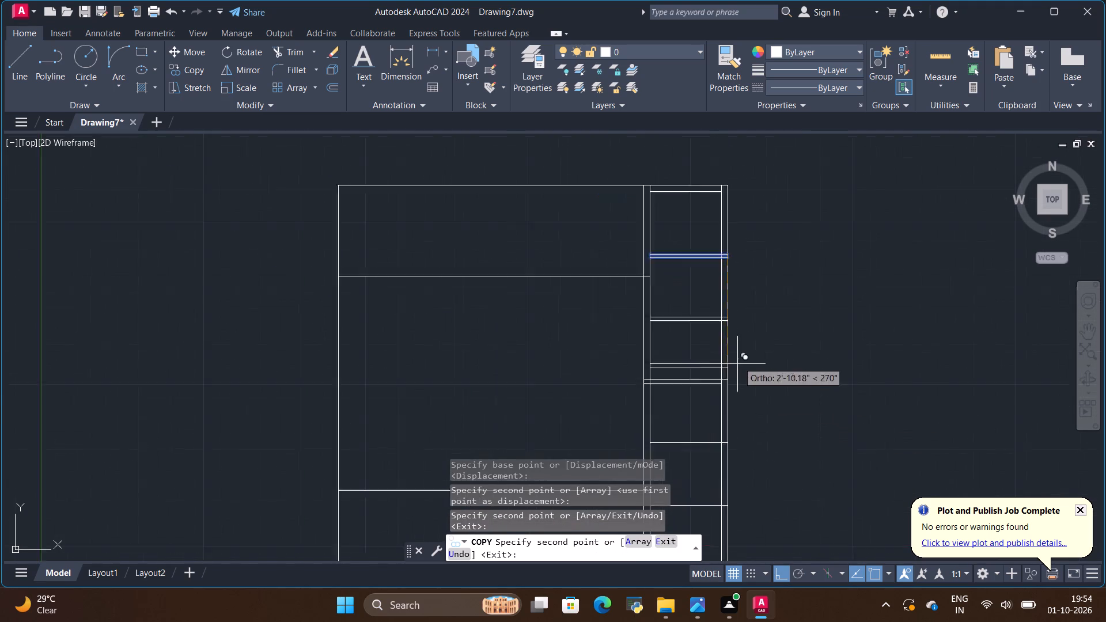
scroll(718, 441, up, 3)
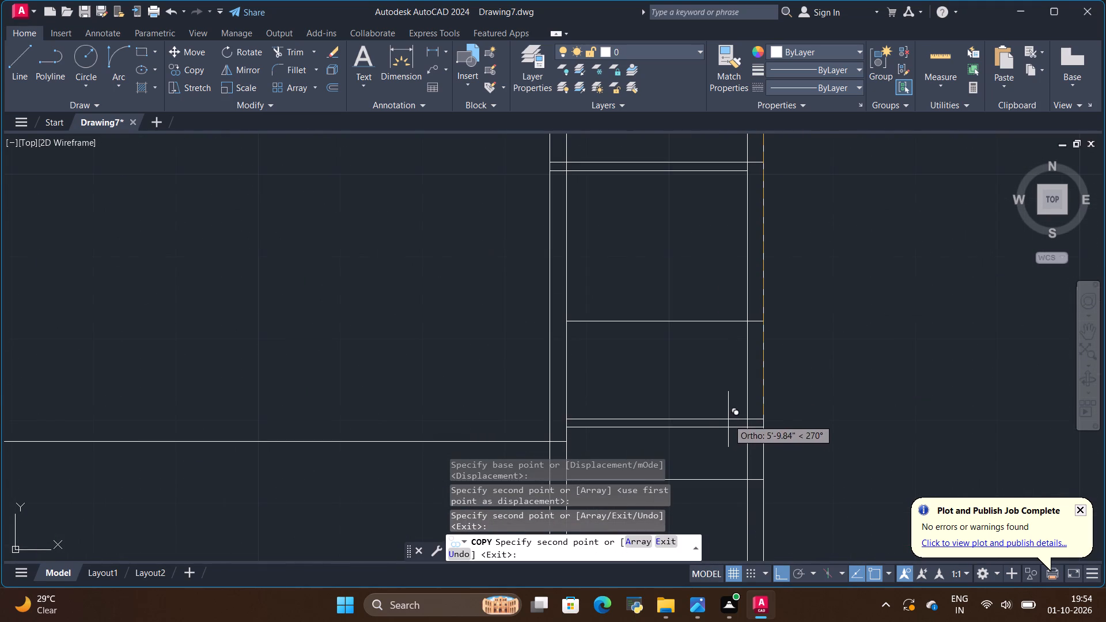
click(758, 323)
scroll(768, 392, down, 2)
scroll(755, 450, up, 2)
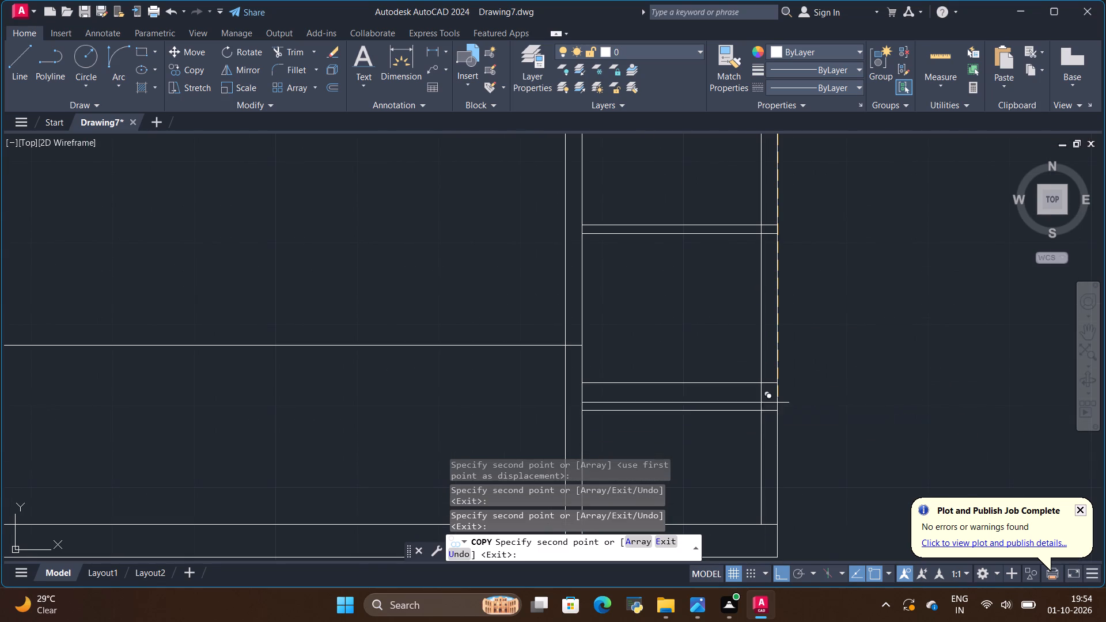
click(763, 385)
key(Escape)
Compare the drawn side column and bottom cabinet area with the front elevation and component sizes on the reference image.
scroll(709, 311, down, 2)
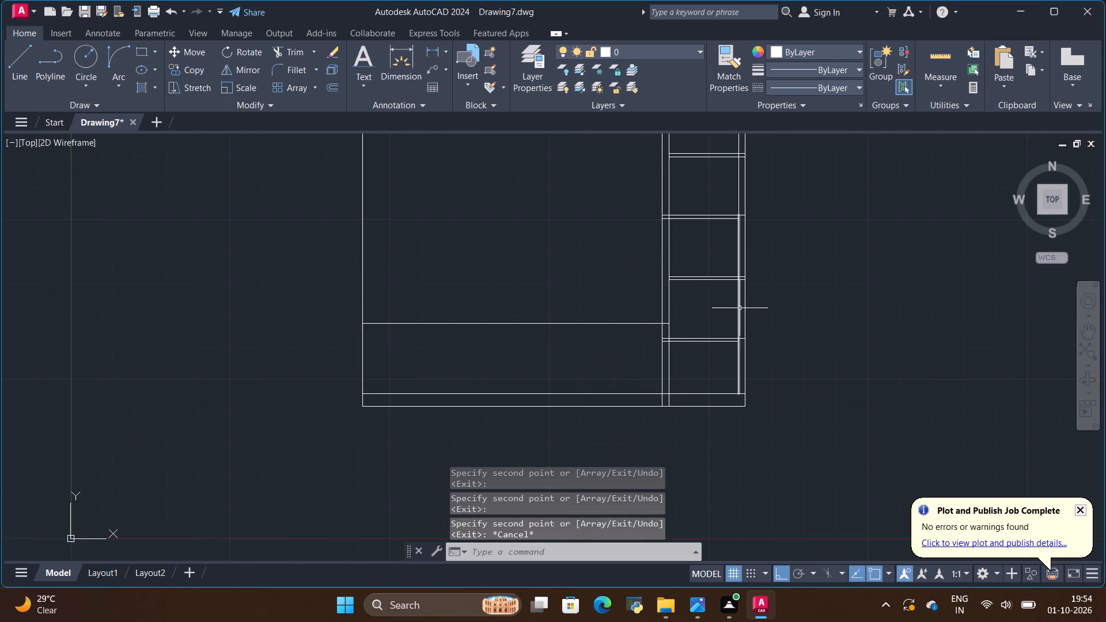
scroll(777, 339, down, 2)
scroll(734, 271, up, 2)
scroll(742, 270, down, 1)
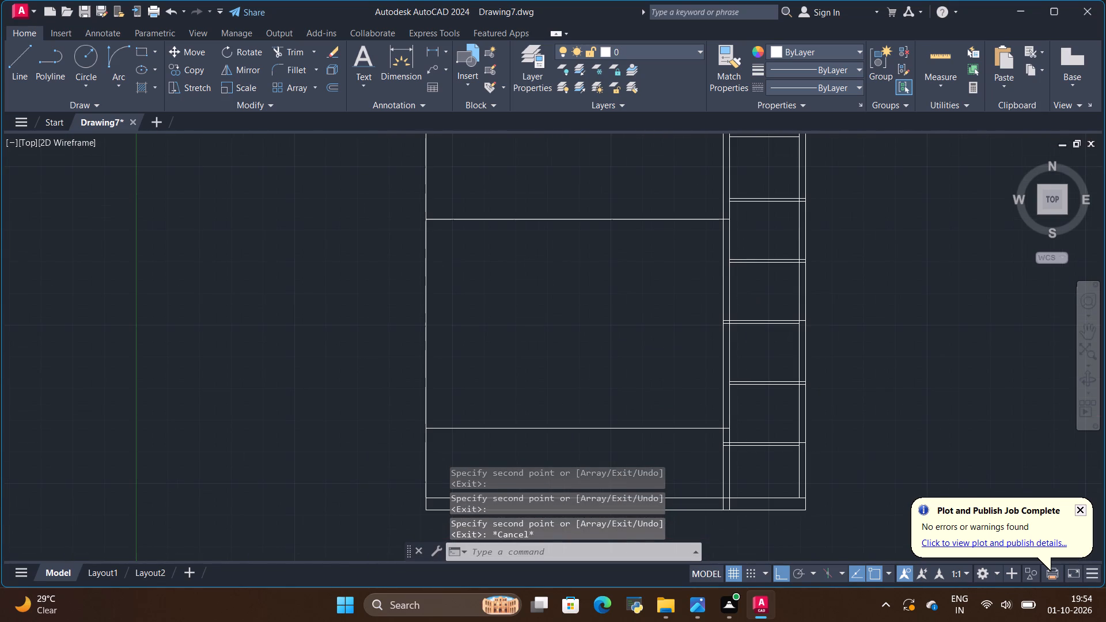
key(alt+Tab)
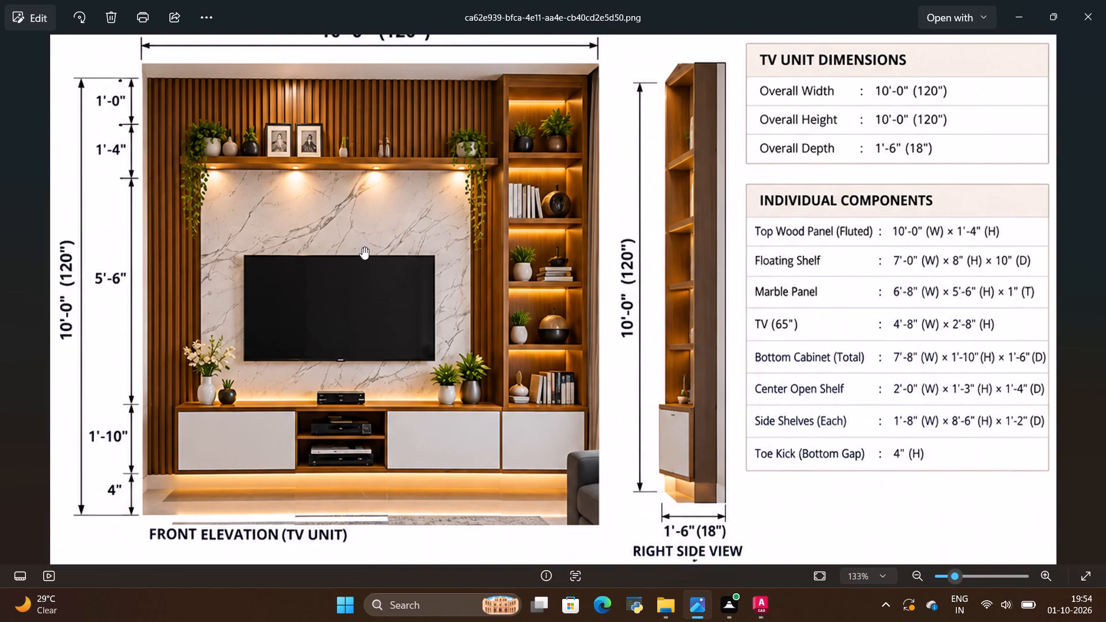
key(alt+Tab)
key(alt+Tab)
key(alt+Tab)
key(alt+Tab)
key(alt+Tab)
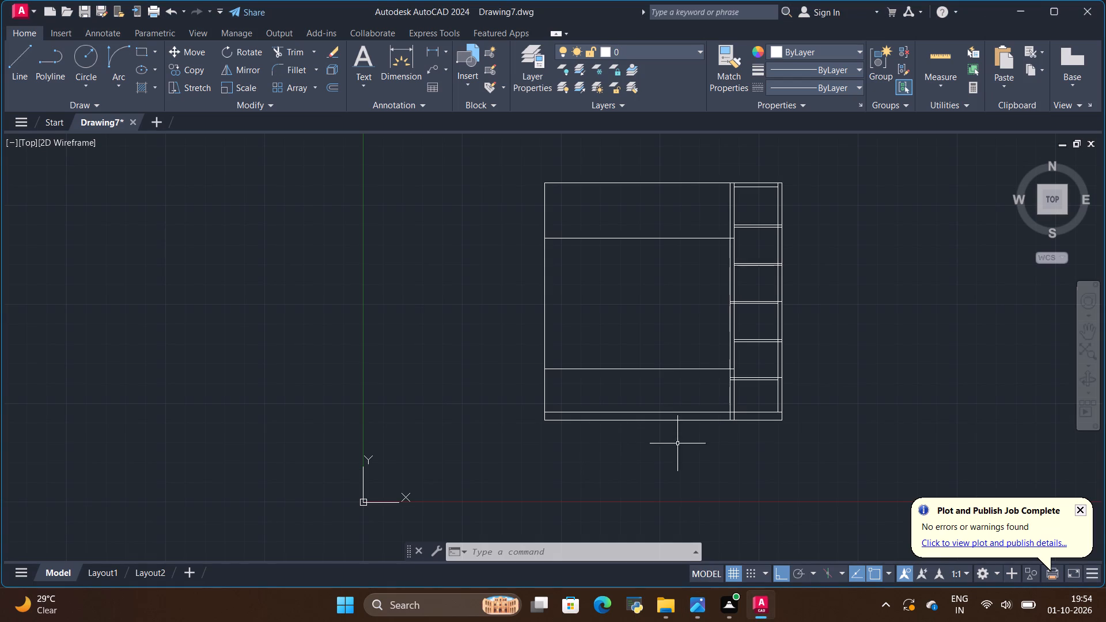
scroll(717, 426, up, 2)
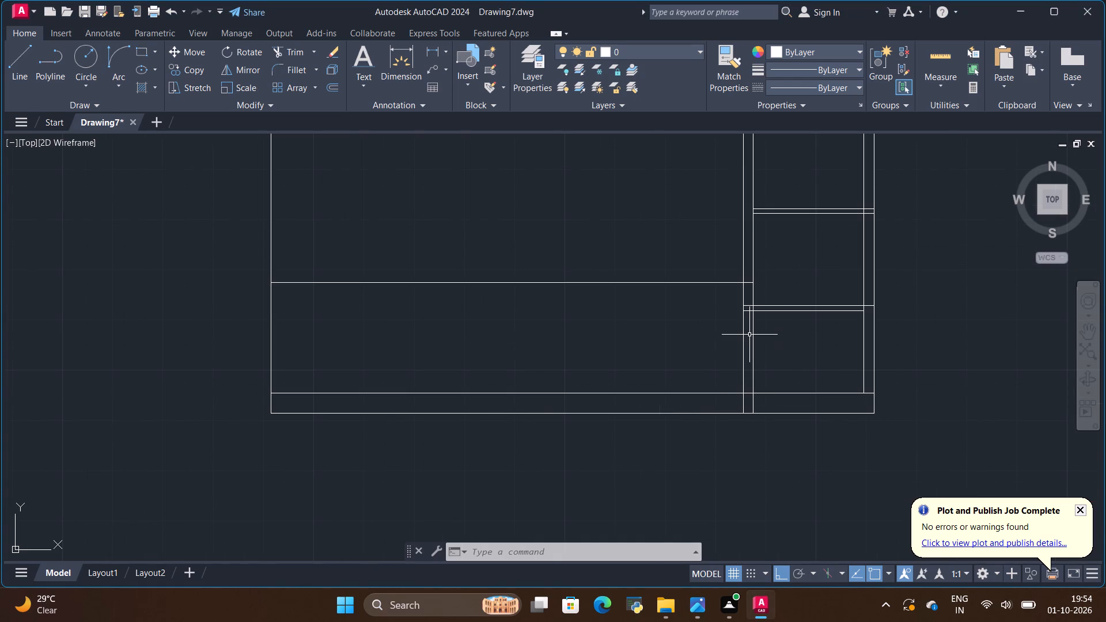
scroll(748, 335, down, 3)
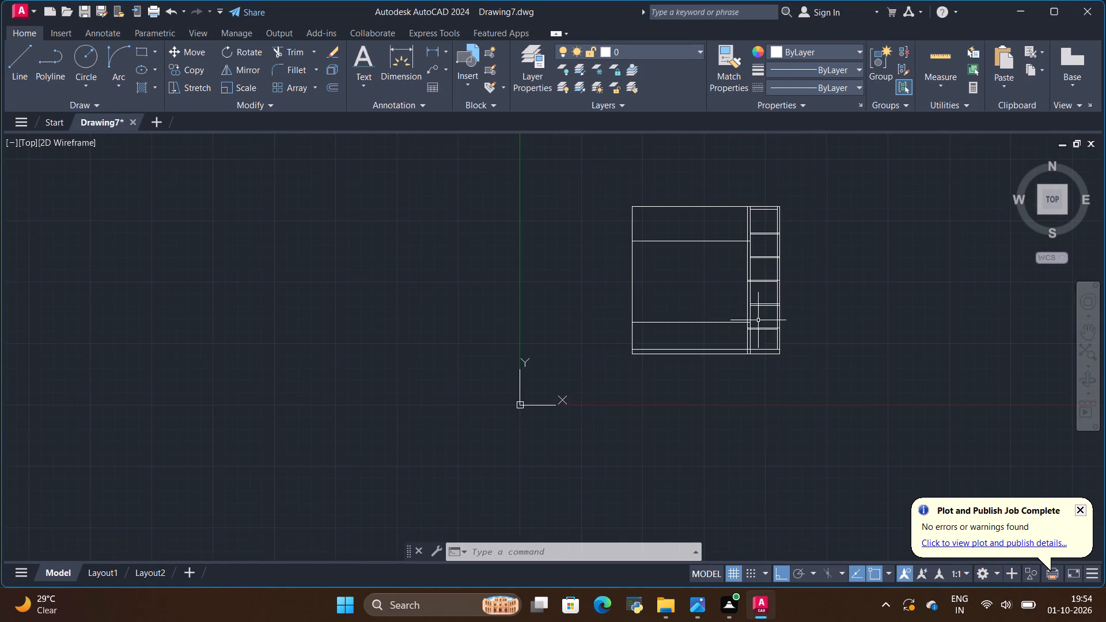
scroll(758, 320, up, 1)
key(alt+Tab)
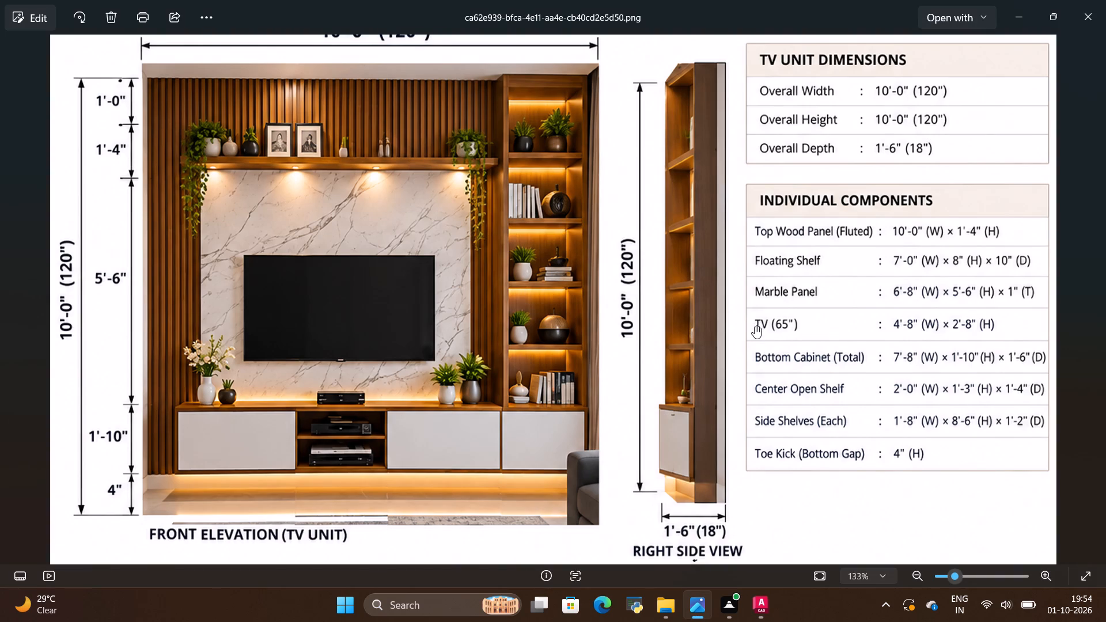
key(alt+Tab)
scroll(629, 347, up, 2)
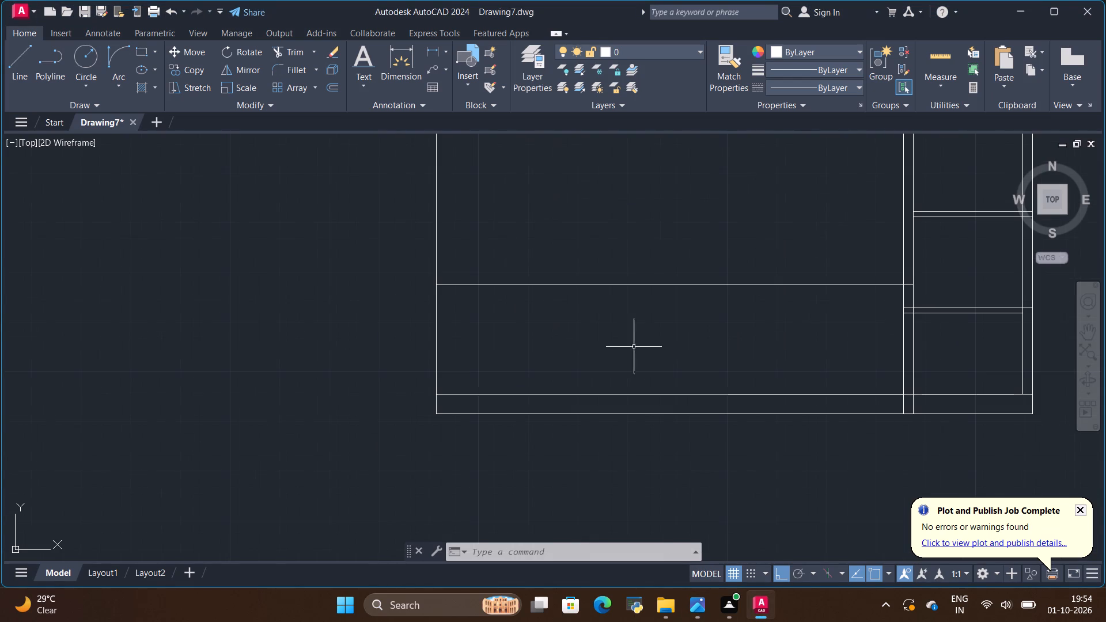
key(alt+Tab)
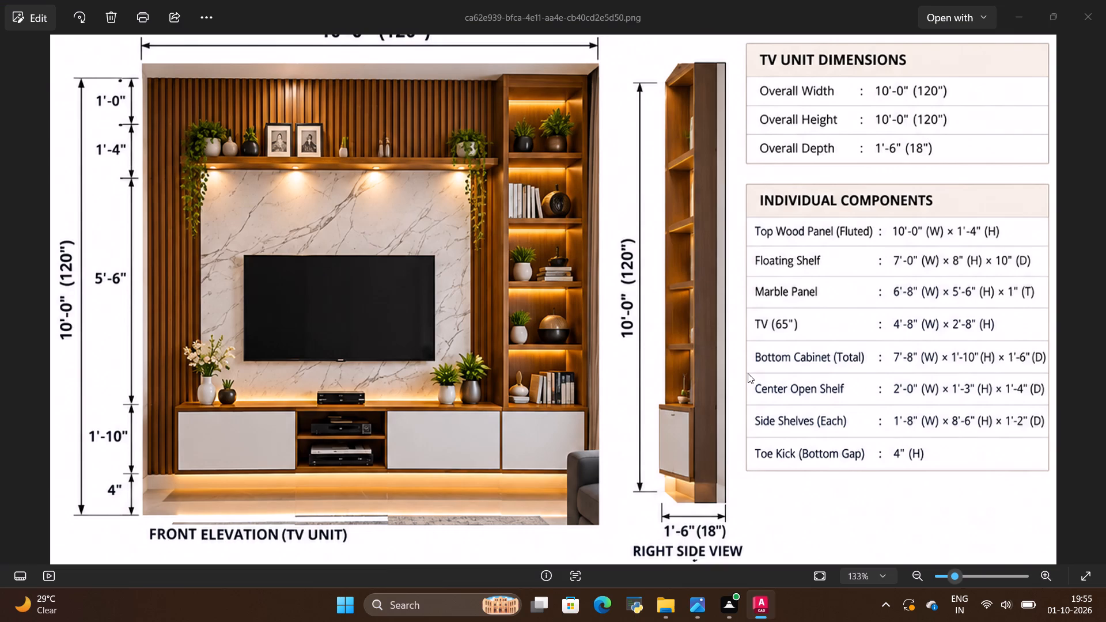
key(alt+Tab)
Draw a vertical line along the divider's outer line, from the bottom cabinet's top line down to the base strip's top line.
scroll(744, 371, down, 3)
scroll(722, 351, up, 2)
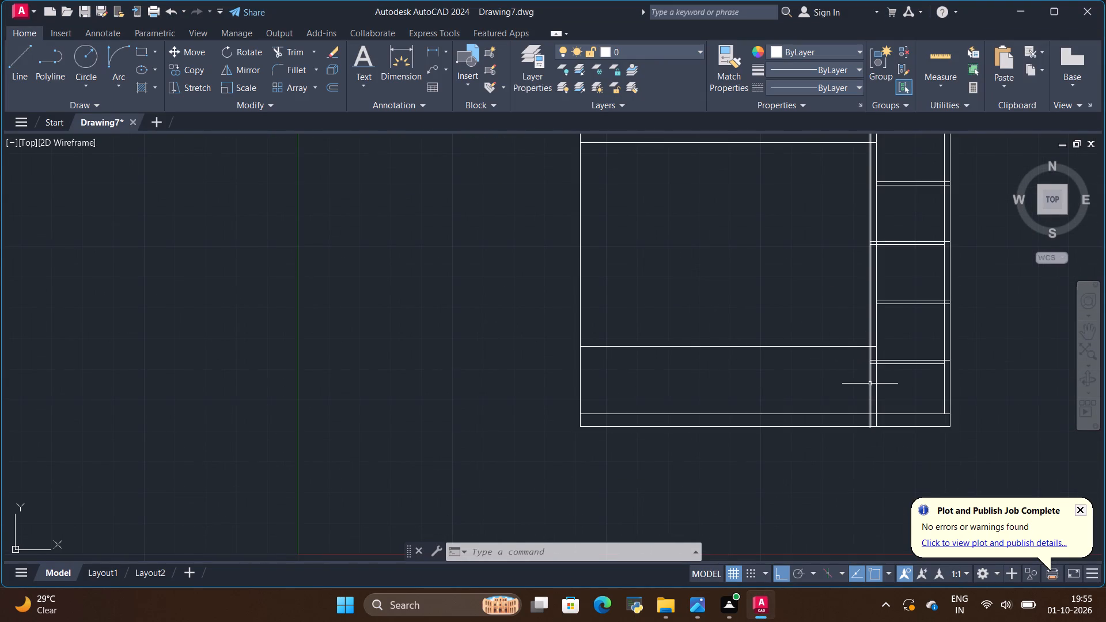
scroll(870, 384, up, 2)
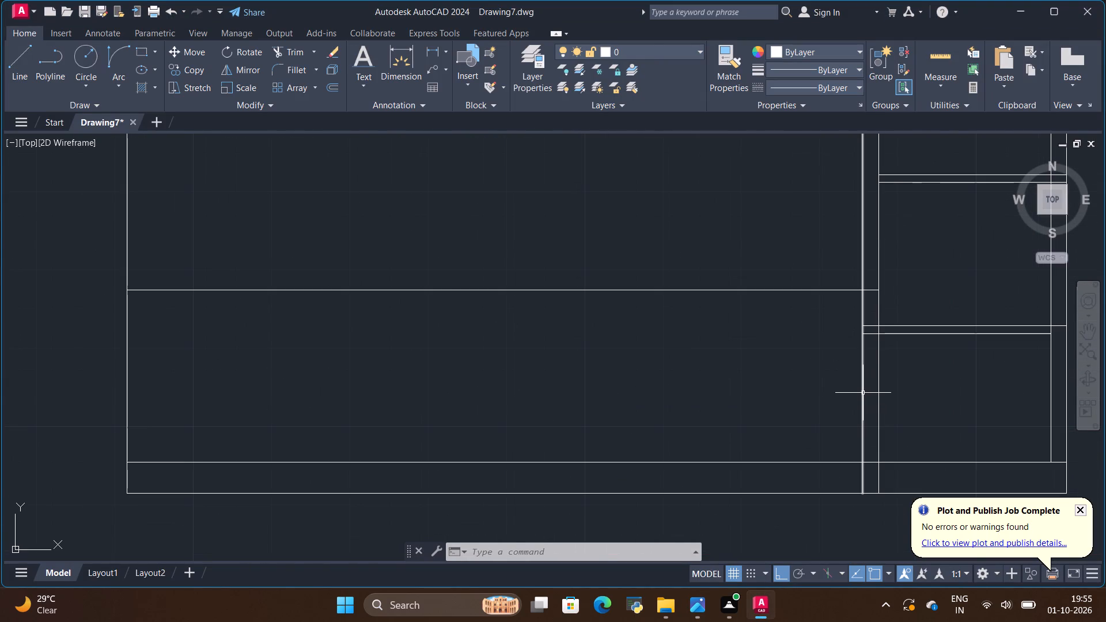
click(24, 69)
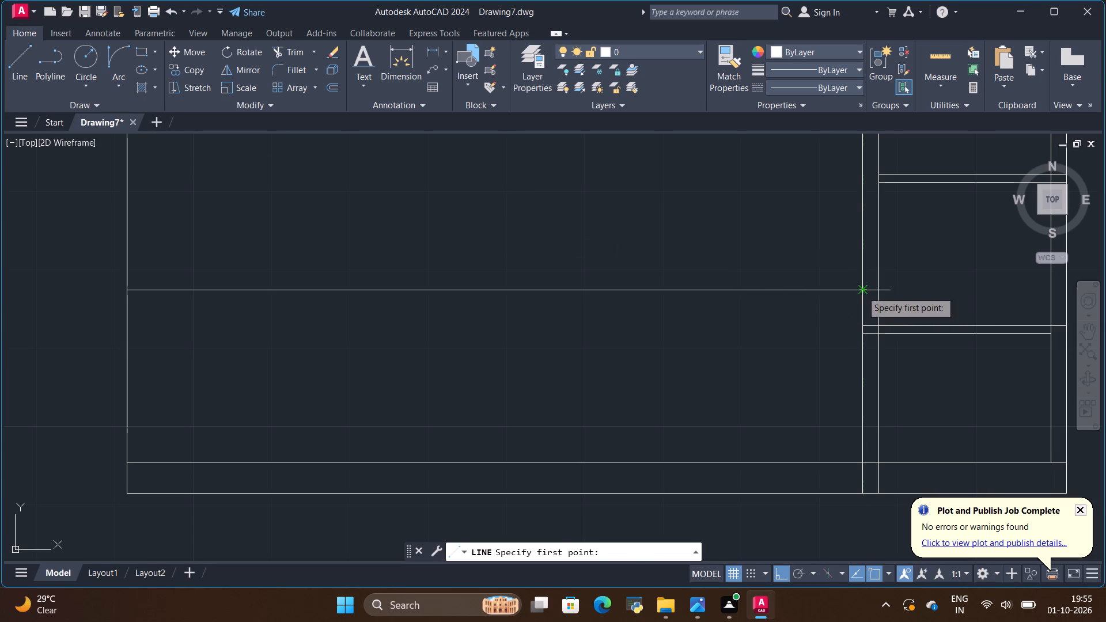
click(862, 287)
click(861, 461)
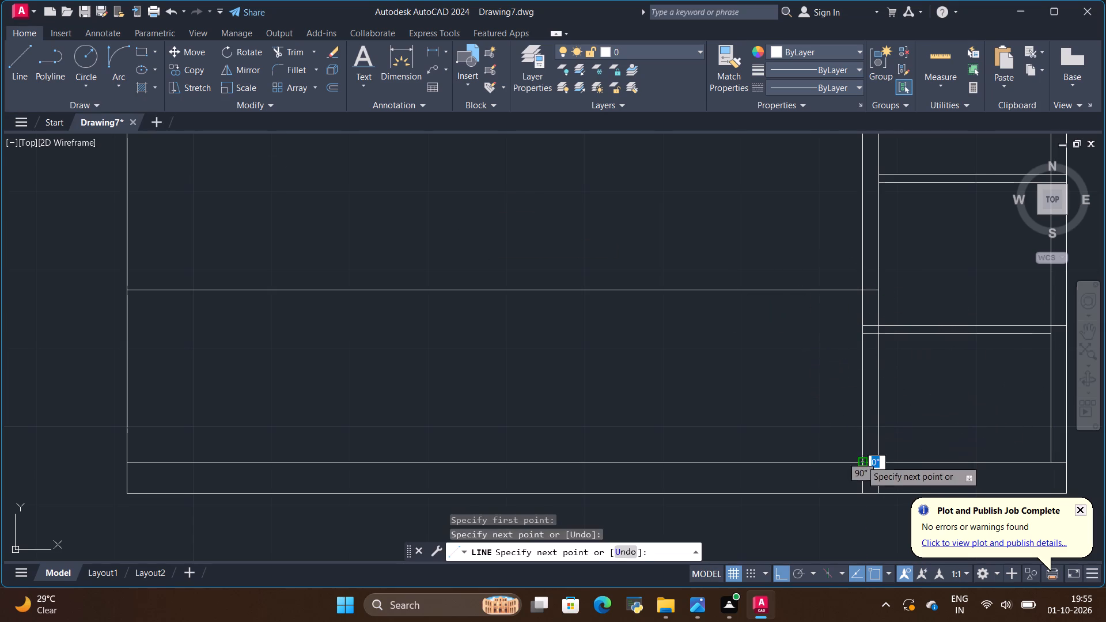
click(858, 401)
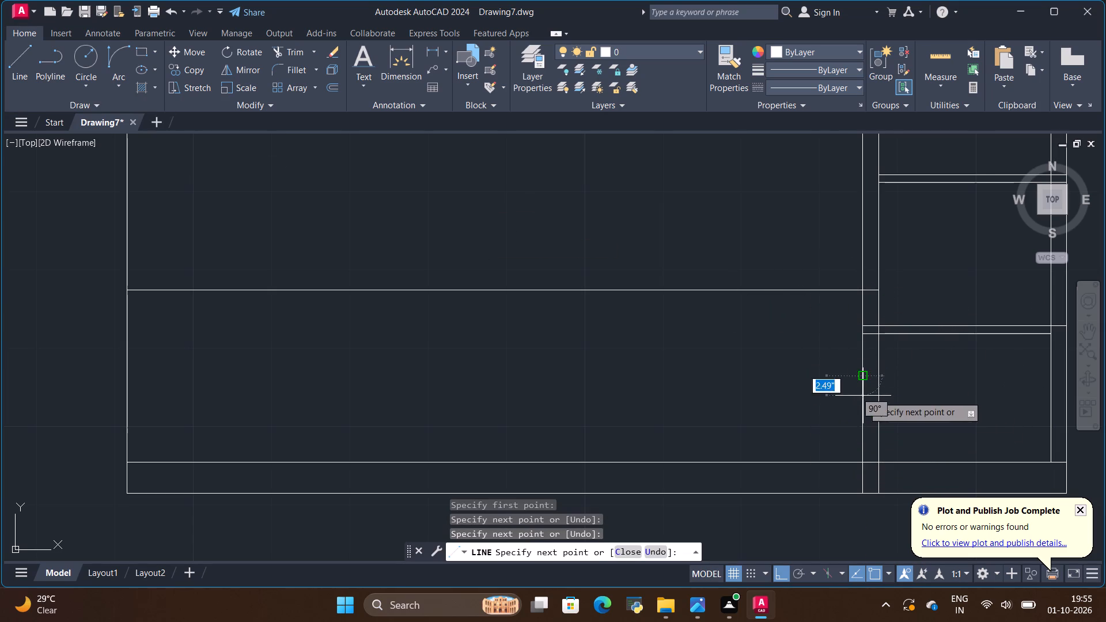
click(863, 396)
click(857, 398)
click(862, 393)
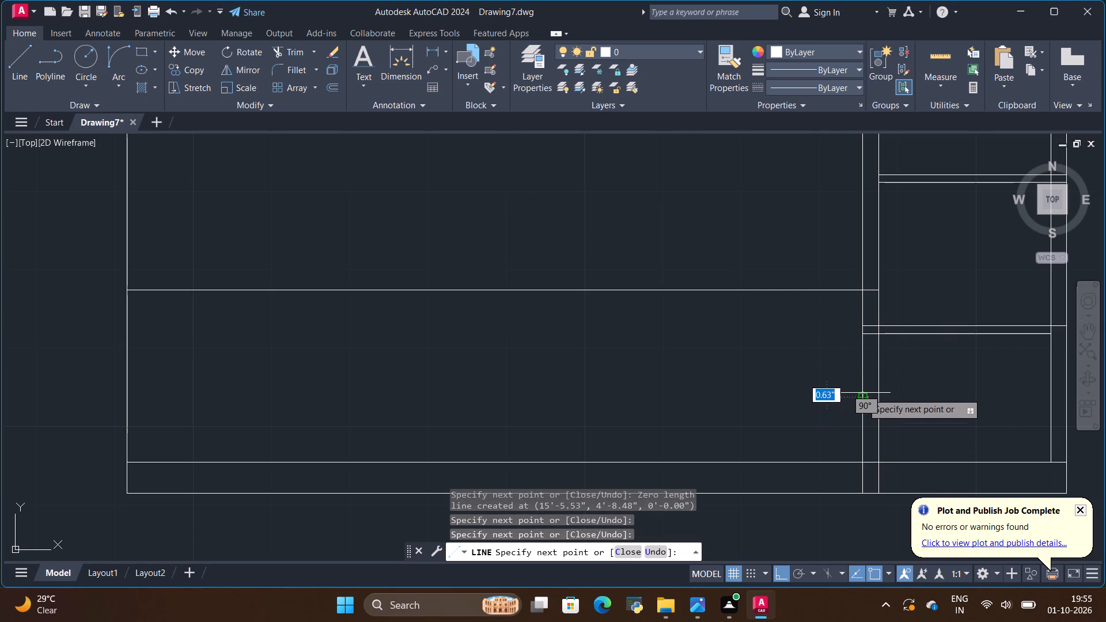
key(space)
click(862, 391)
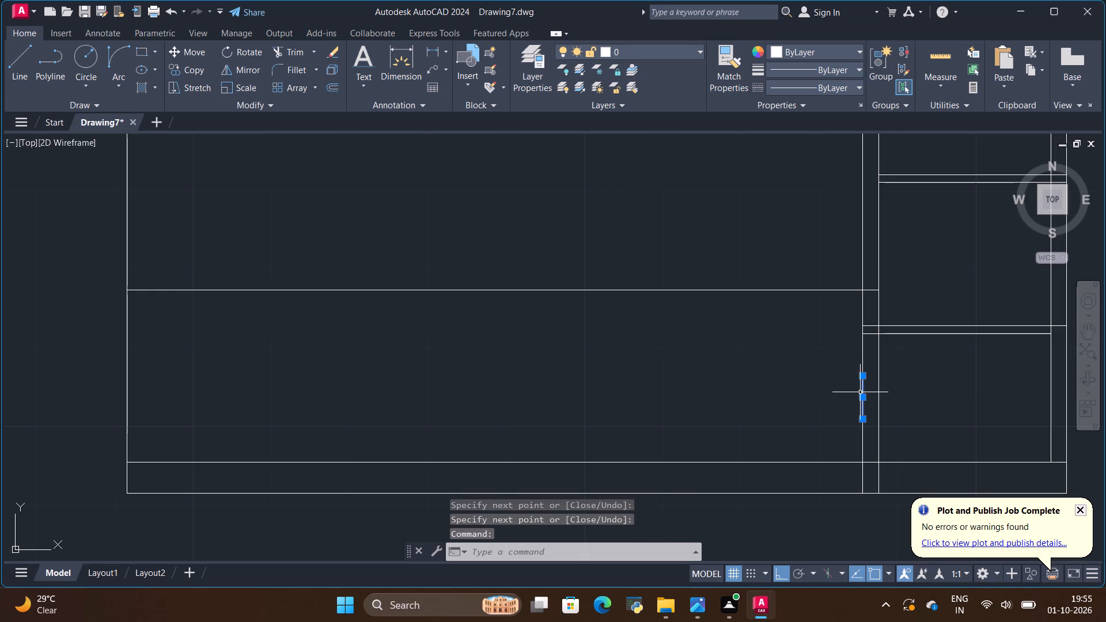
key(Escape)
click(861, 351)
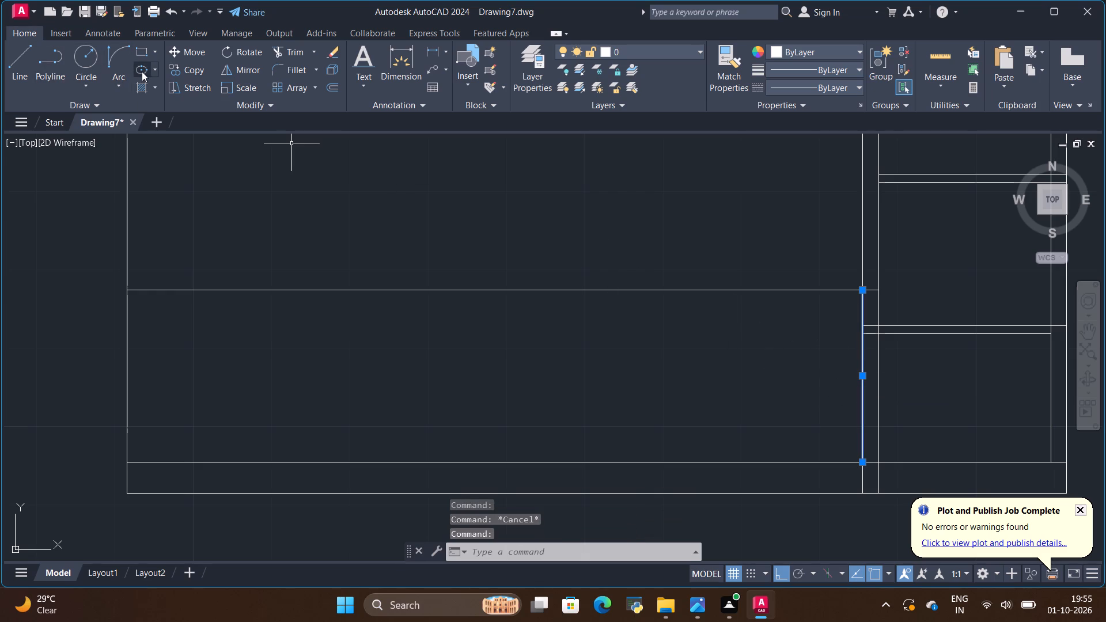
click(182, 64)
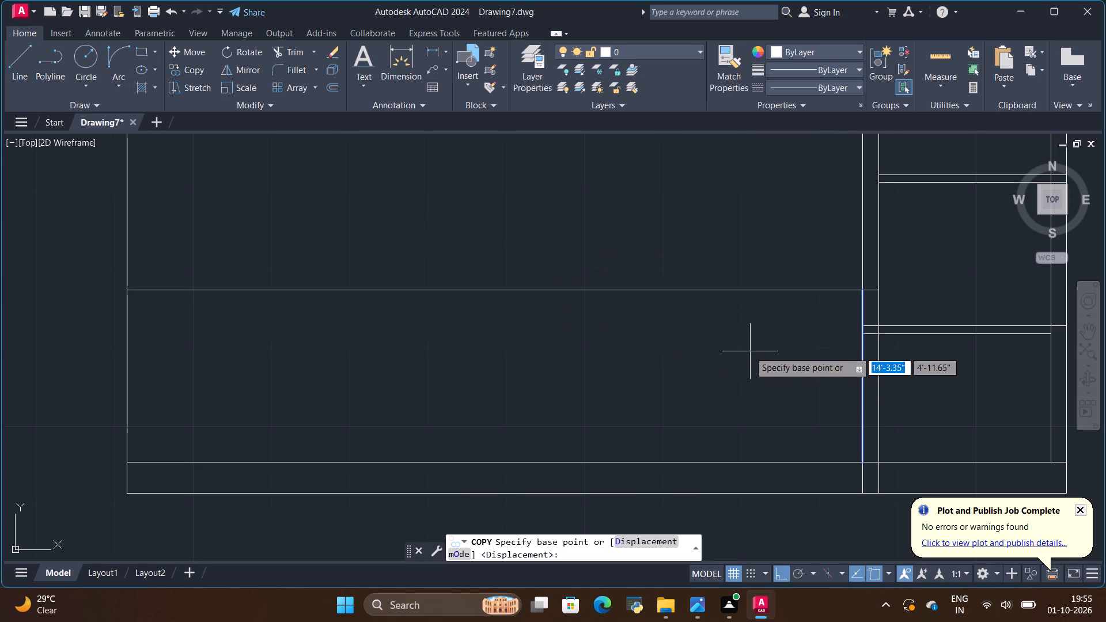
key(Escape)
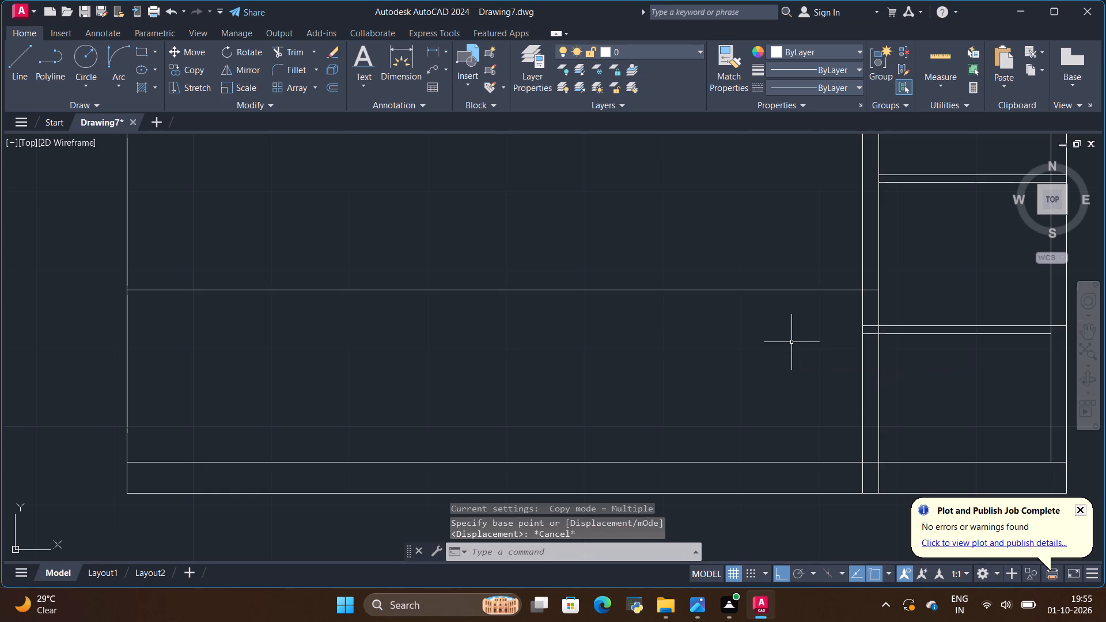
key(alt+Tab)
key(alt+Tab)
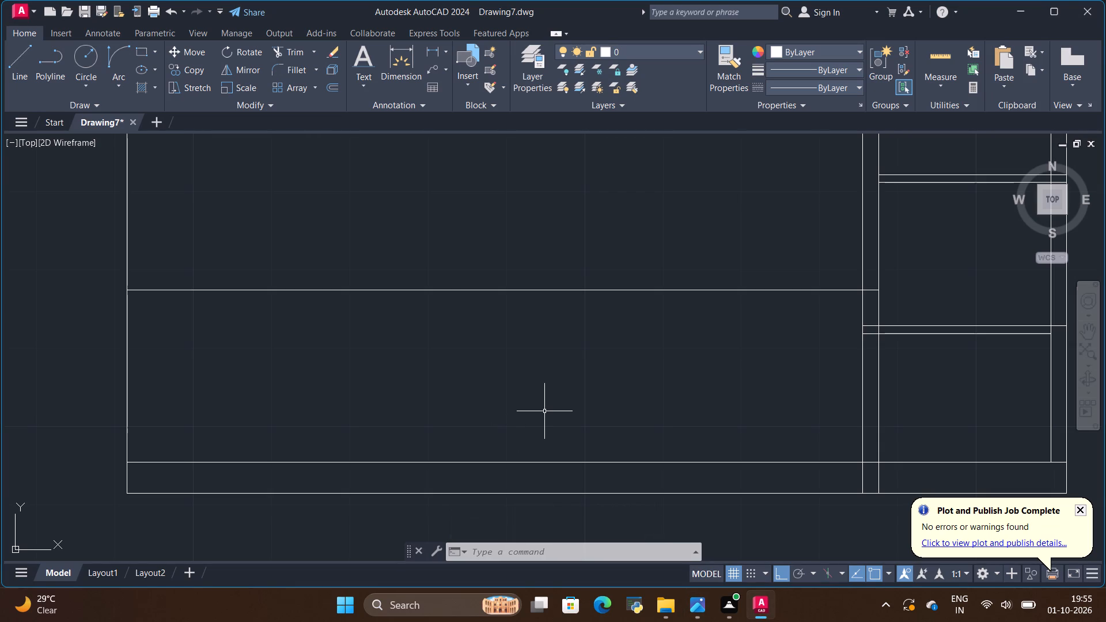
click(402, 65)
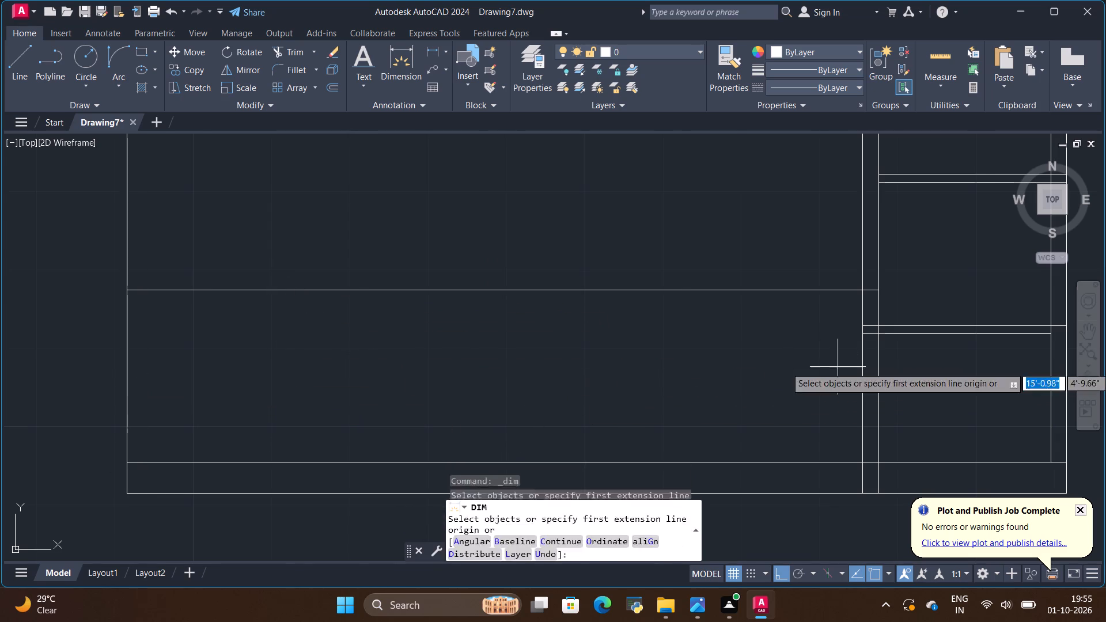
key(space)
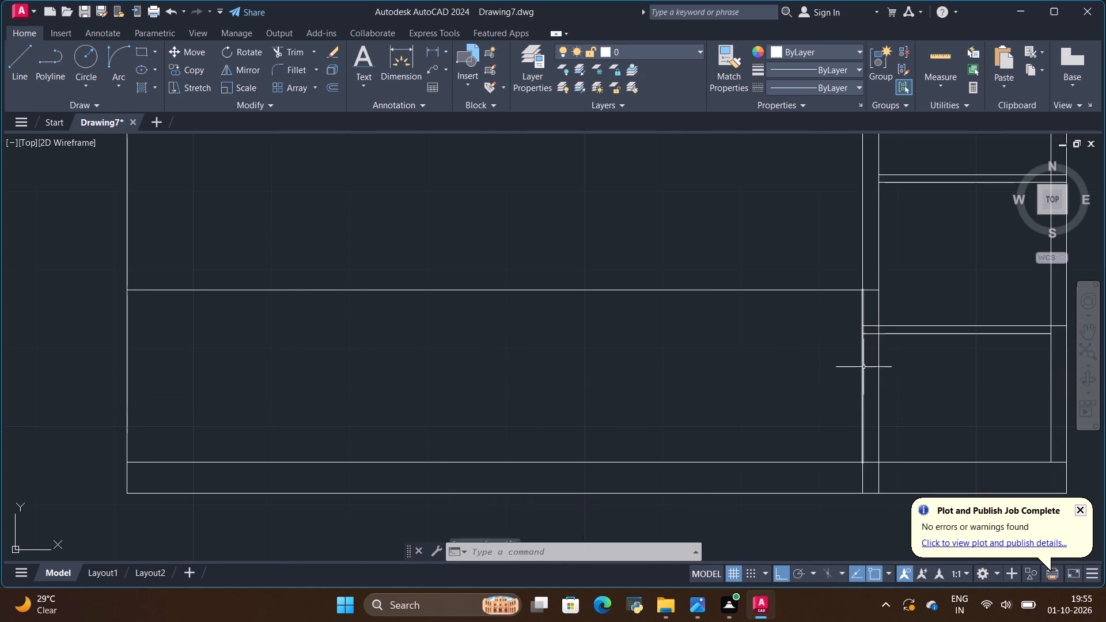
Copy the bottom cabinet's vertical line at the divider 32" and 33" to the left, forming a 1" thick partition.
click(861, 369)
click(864, 366)
click(861, 371)
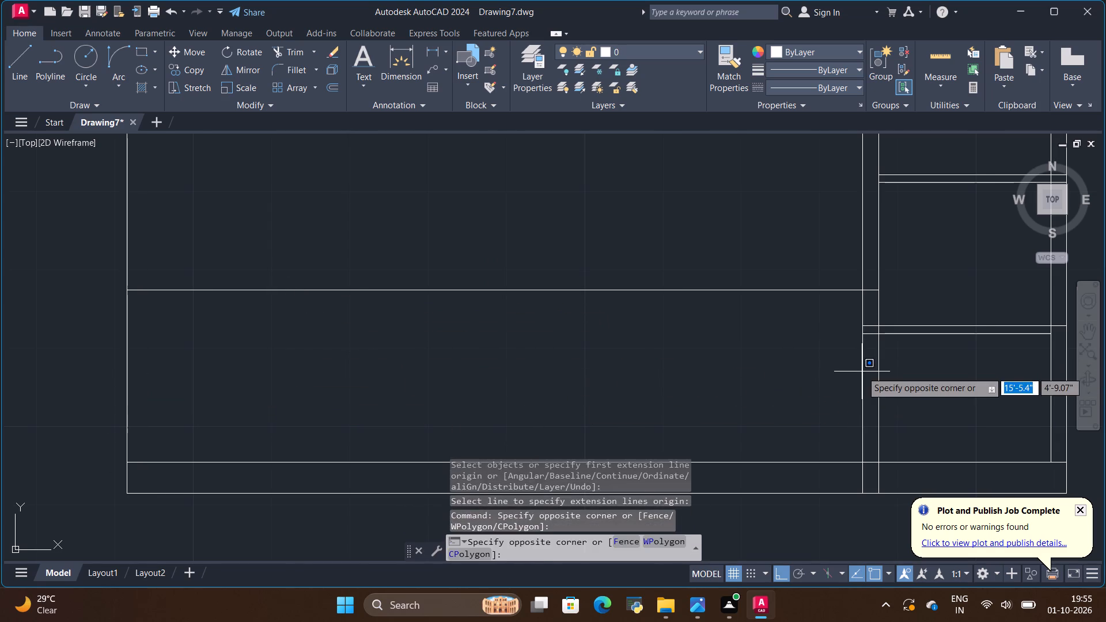
click(862, 370)
click(863, 357)
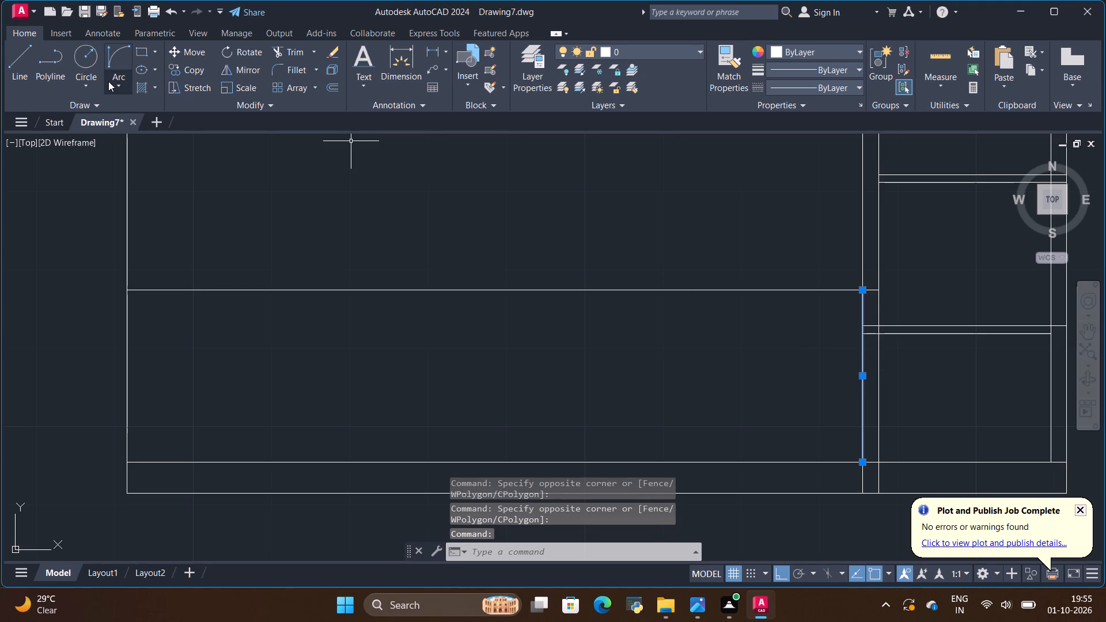
click(186, 70)
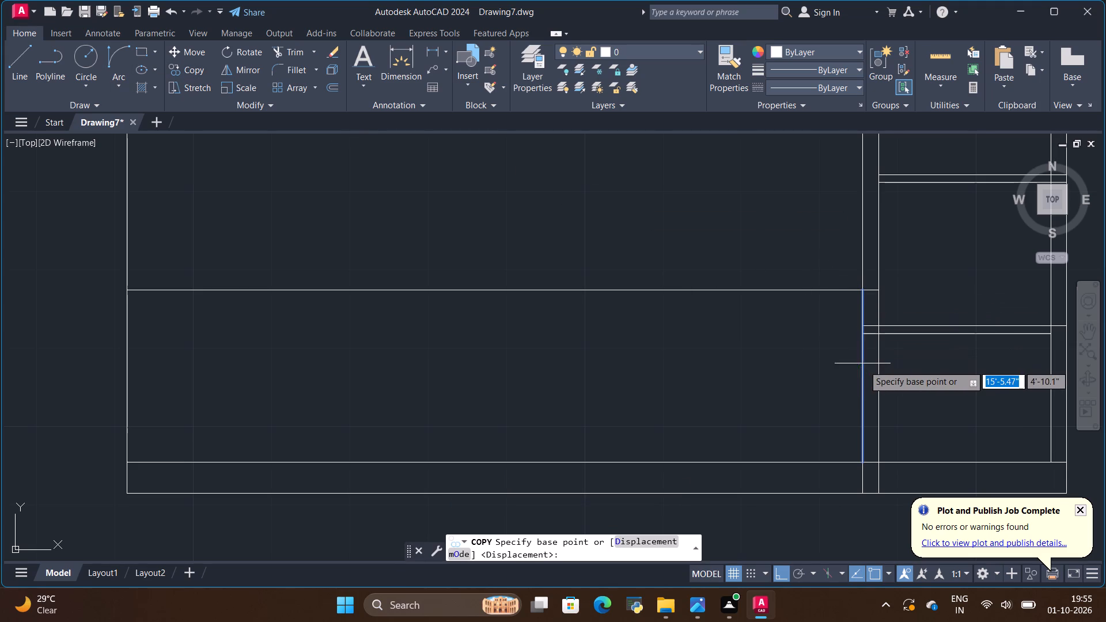
click(863, 378)
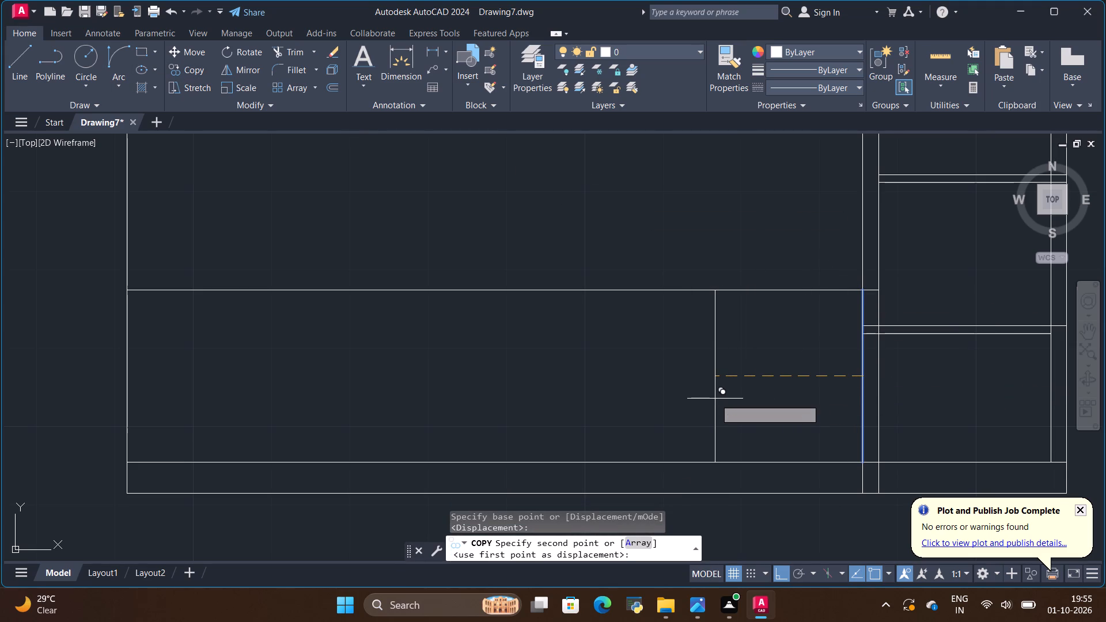
key(BackSpace)
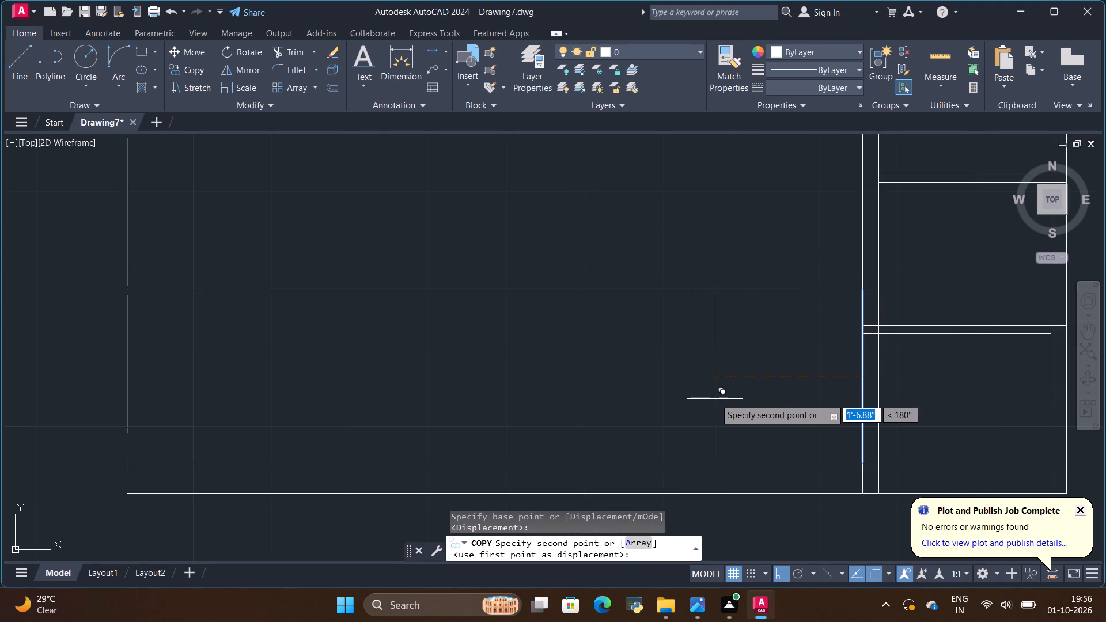
text(32)
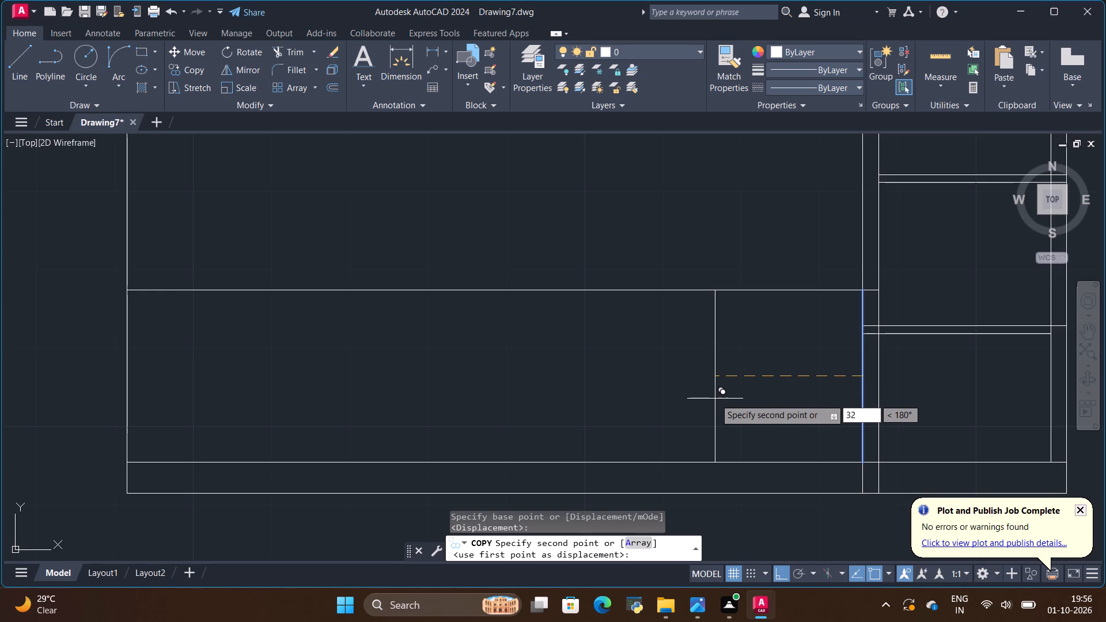
key(shift+quotedbl)
key(Return)
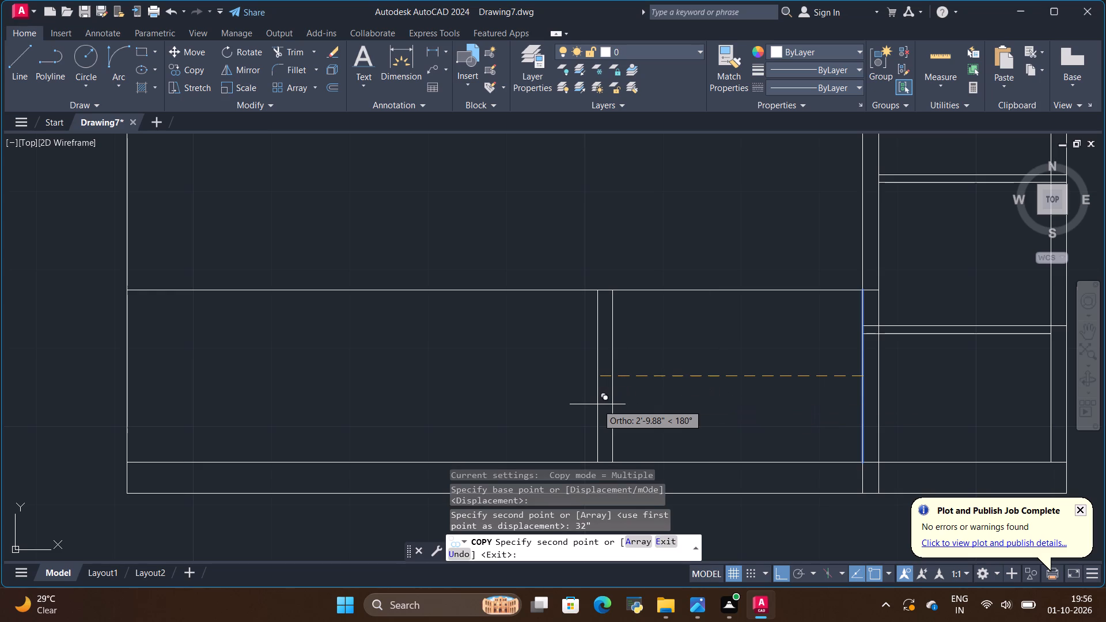
text(33)
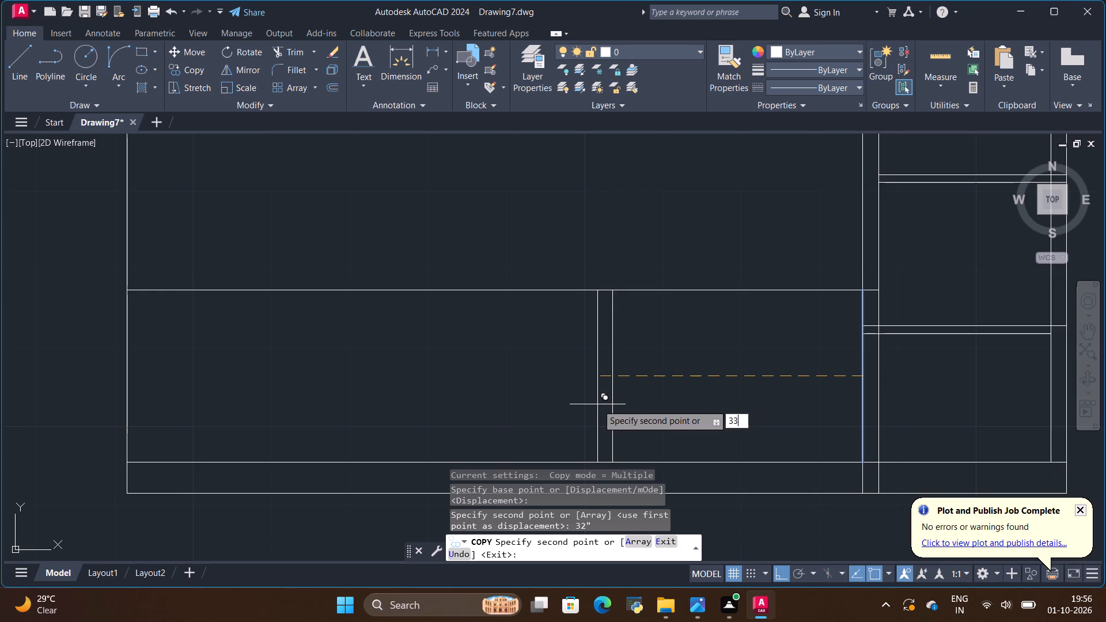
key(shift+quotedbl)
key(Return)
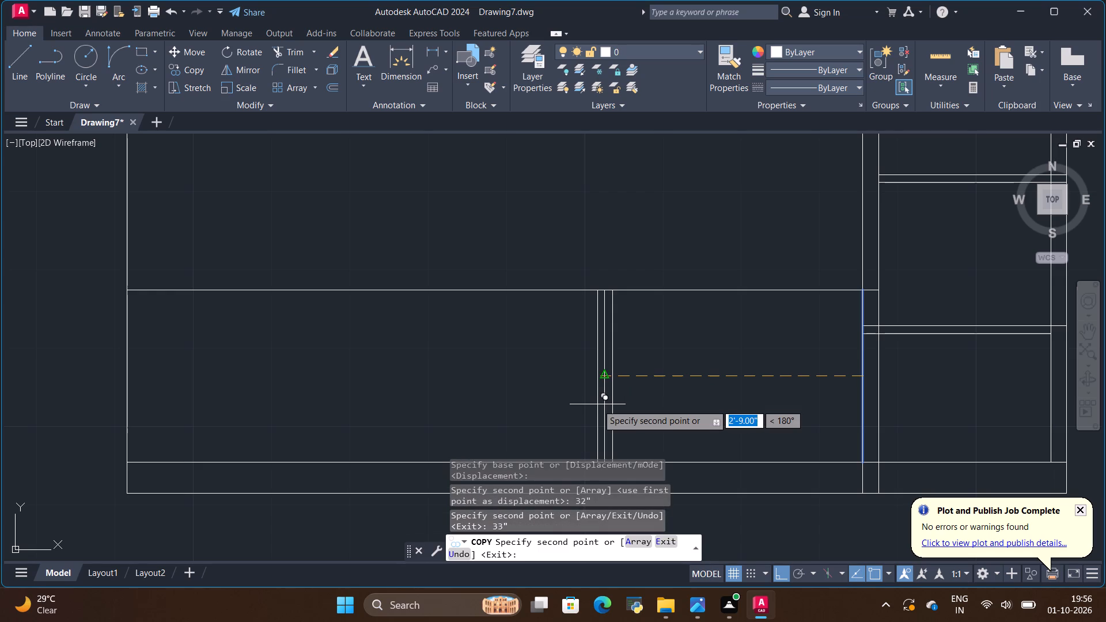
key(Escape)
Copy the partition's pair of vertical lines 32" to the left to form the bottom cabinet's second partition.
click(617, 403)
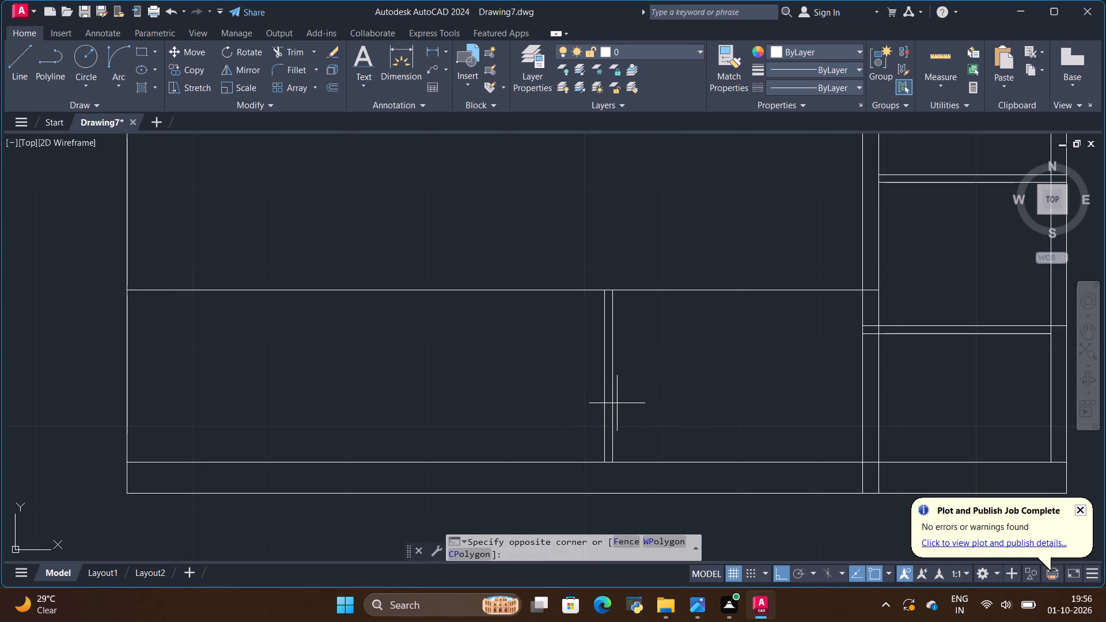
click(617, 407)
click(616, 412)
click(615, 418)
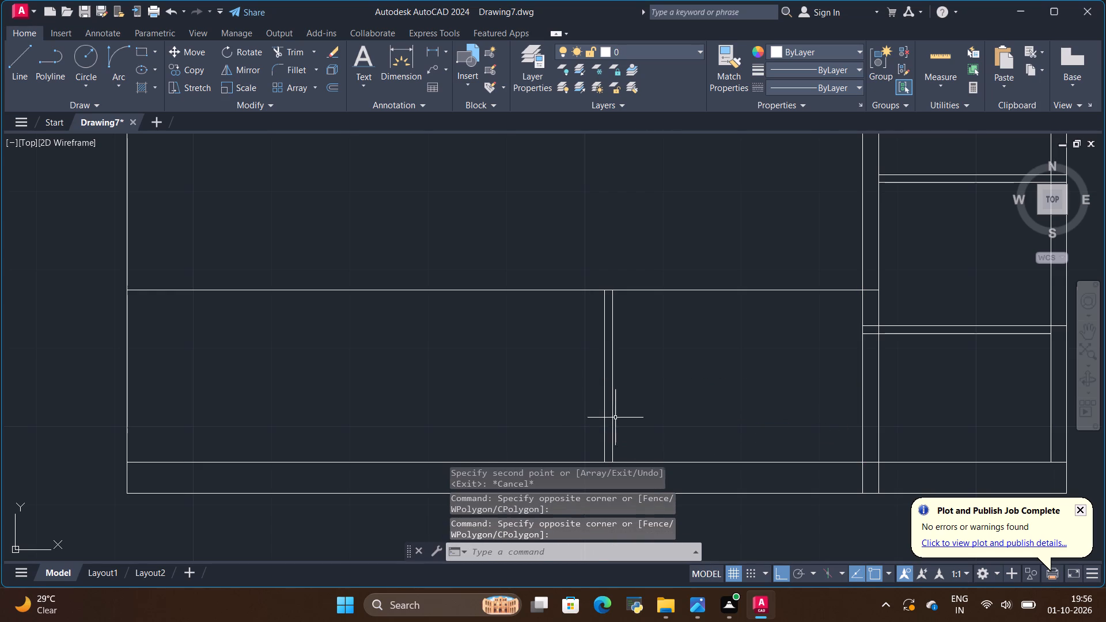
click(615, 416)
click(611, 418)
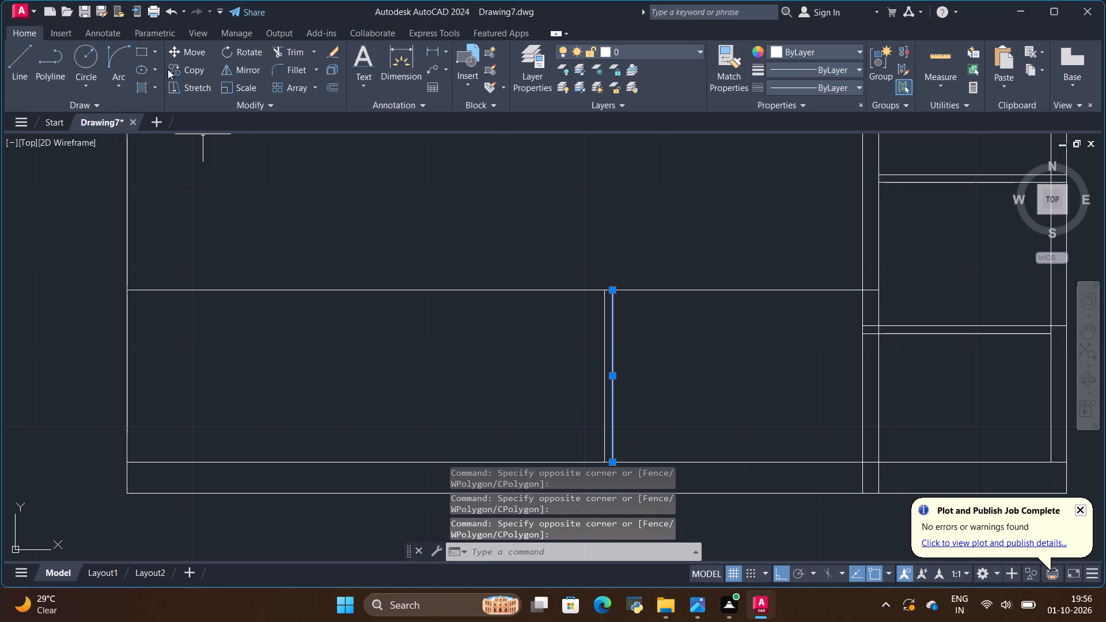
click(606, 354)
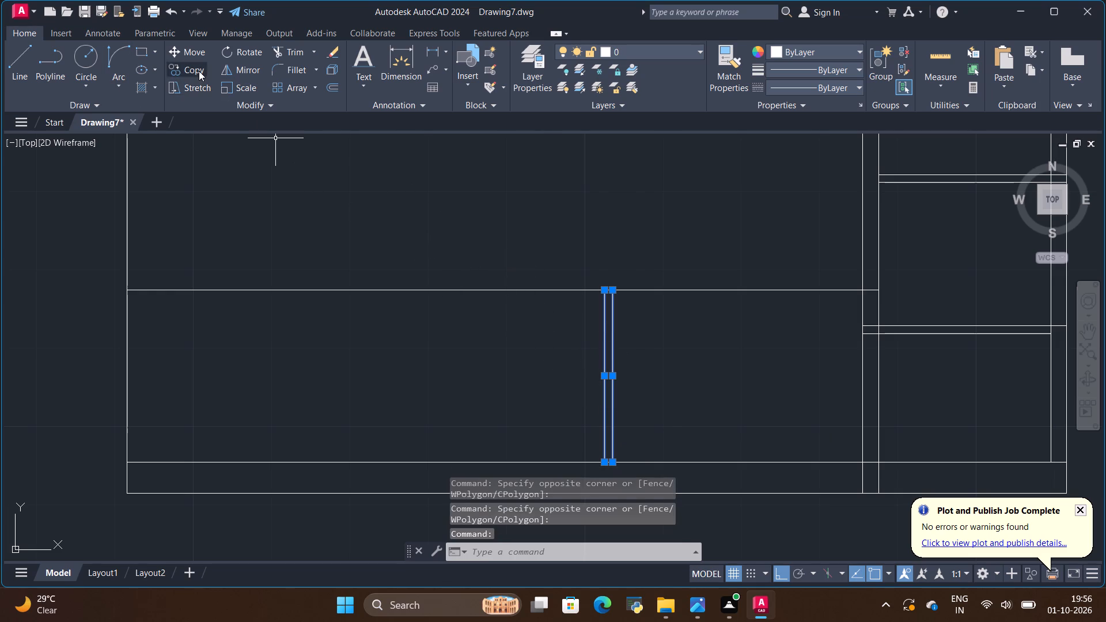
click(199, 71)
click(614, 460)
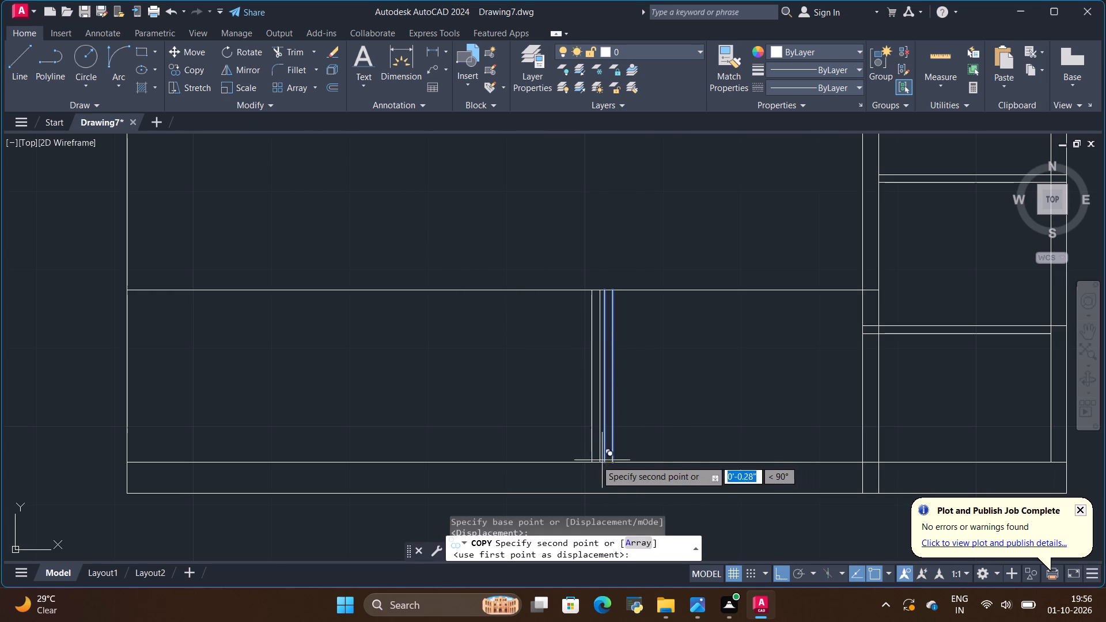
key(BackSpace)
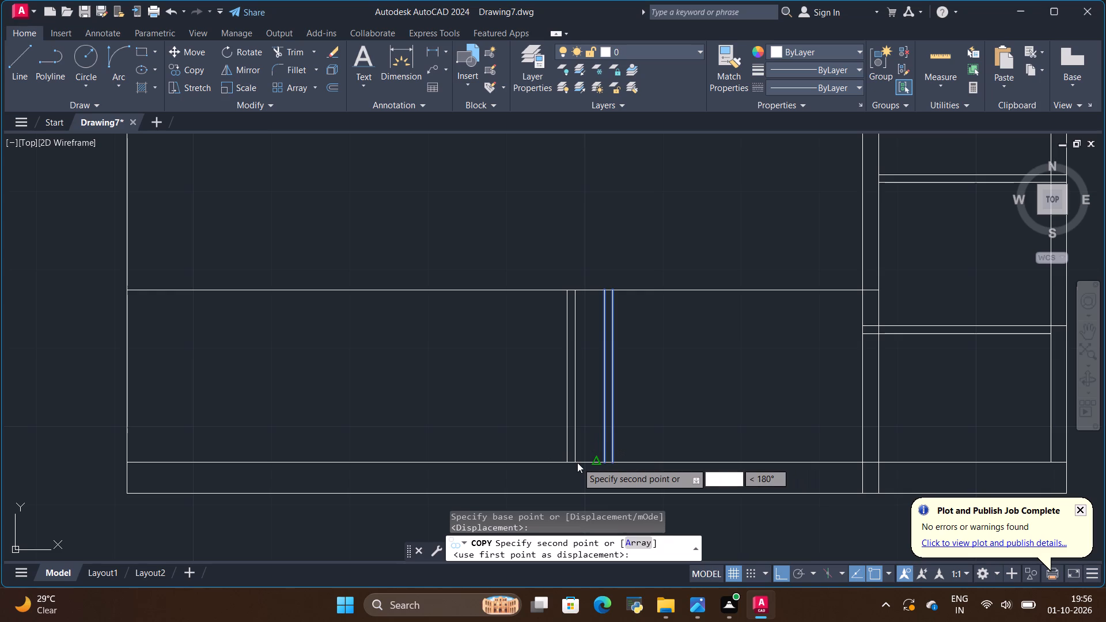
text(32)
key(shift+quotedbl)
key(Return)
key(Escape)
Copy the TV unit's left outer vertical line 2" inward to give the left side panel its thickness.
scroll(552, 242, down, 2)
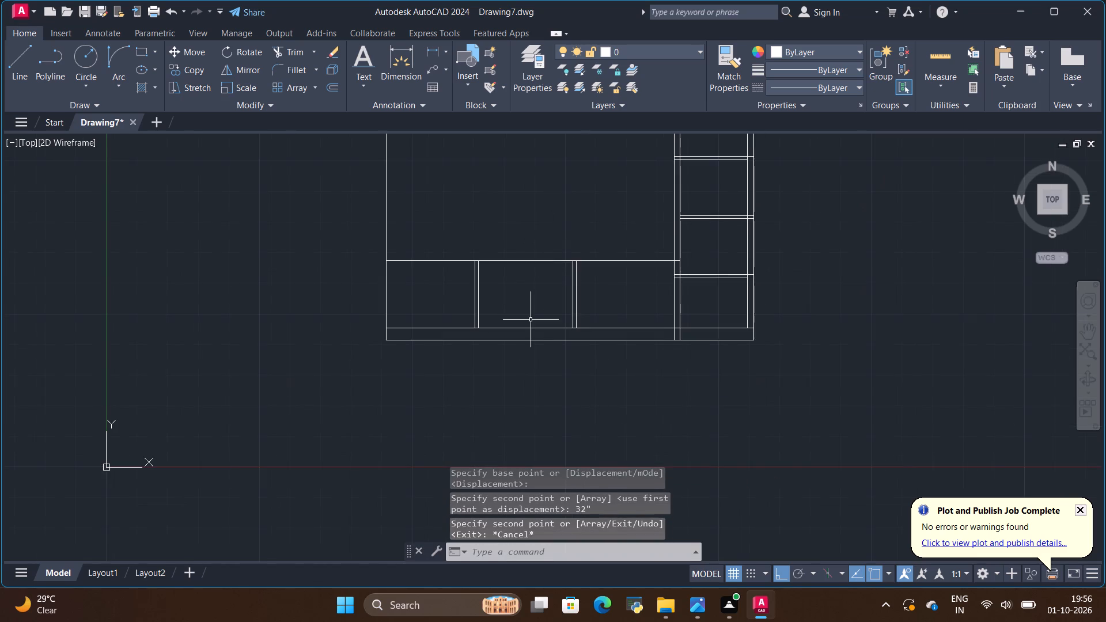
scroll(503, 336, up, 2)
scroll(491, 320, down, 1)
scroll(325, 193, up, 1)
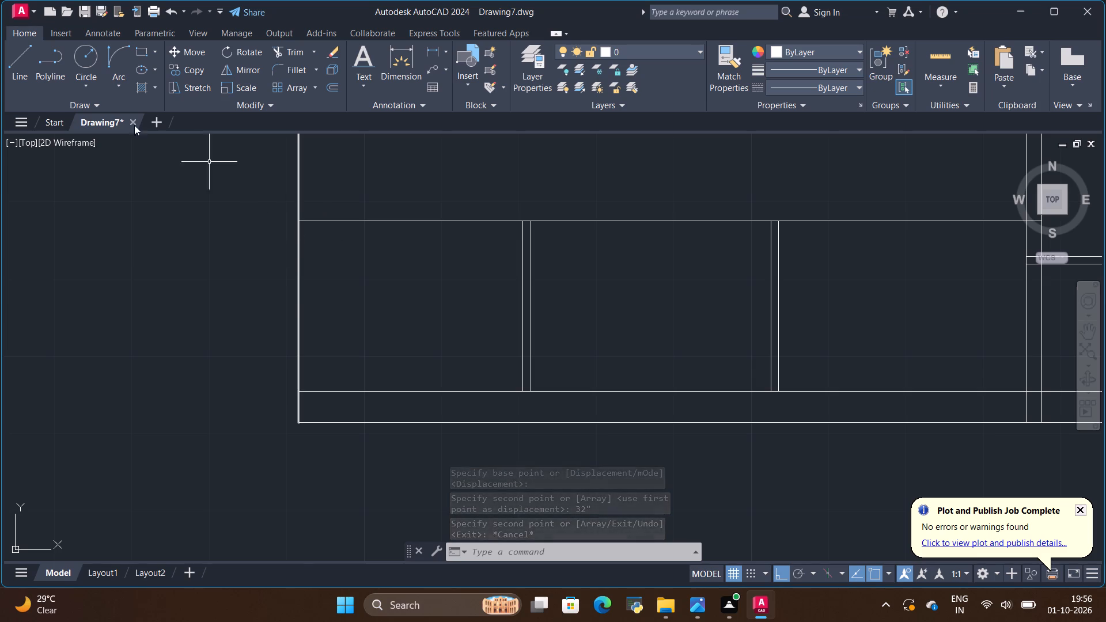
scroll(219, 318, down, 4)
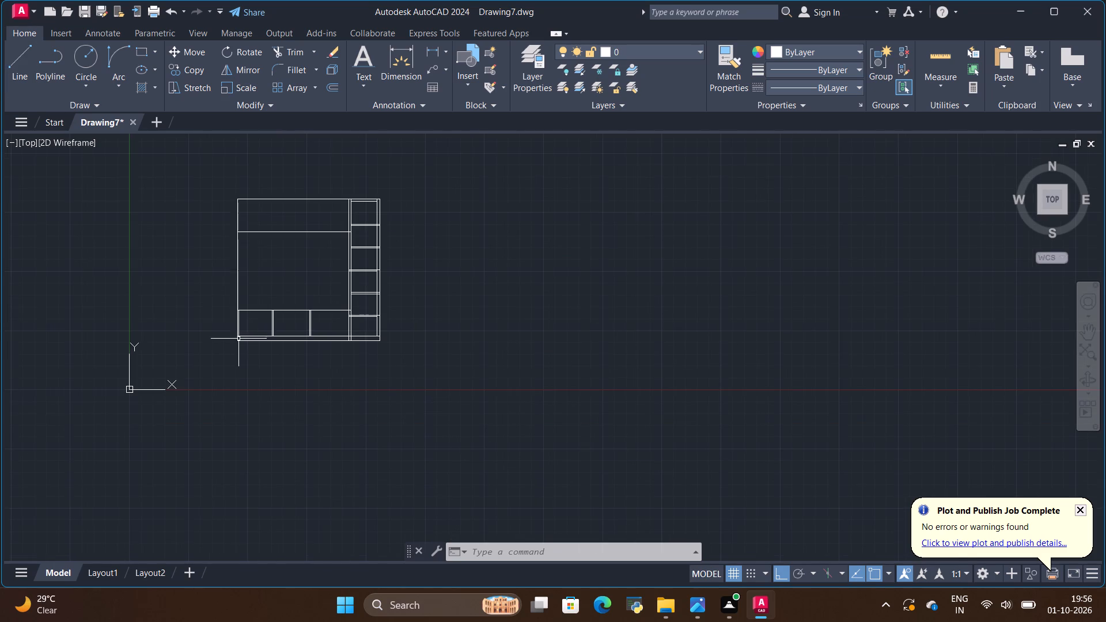
scroll(237, 214, up, 2)
click(234, 223)
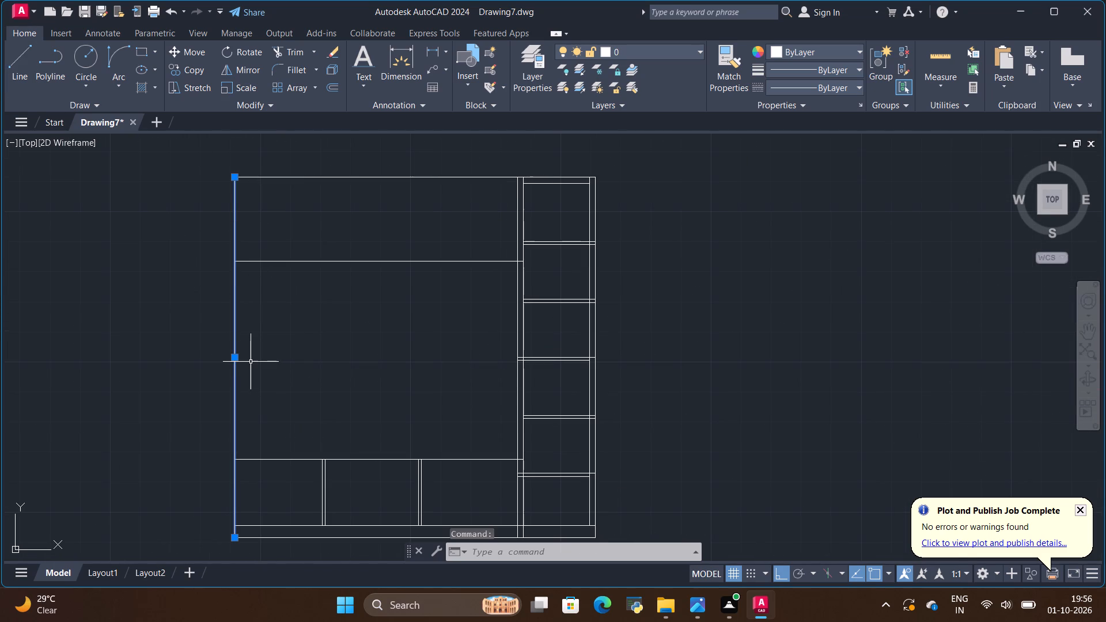
click(232, 360)
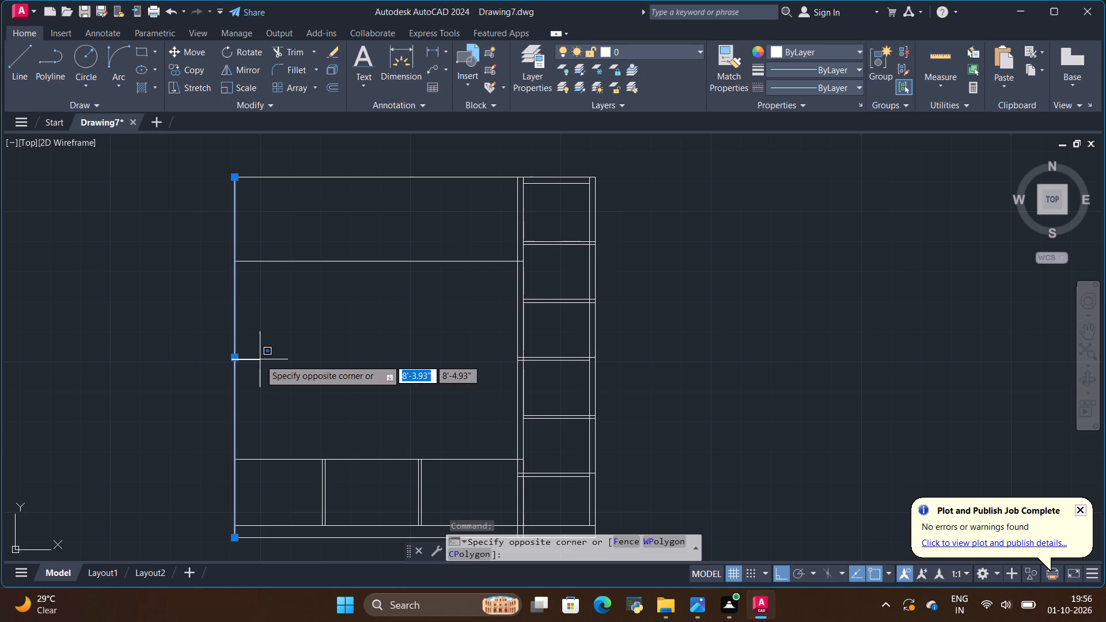
click(193, 68)
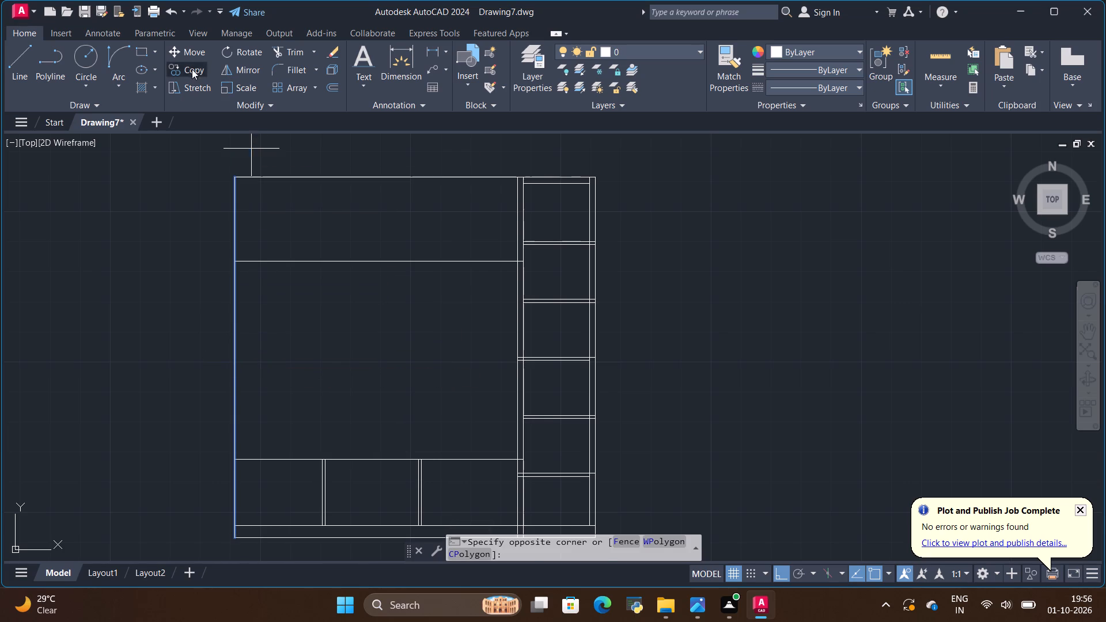
click(236, 355)
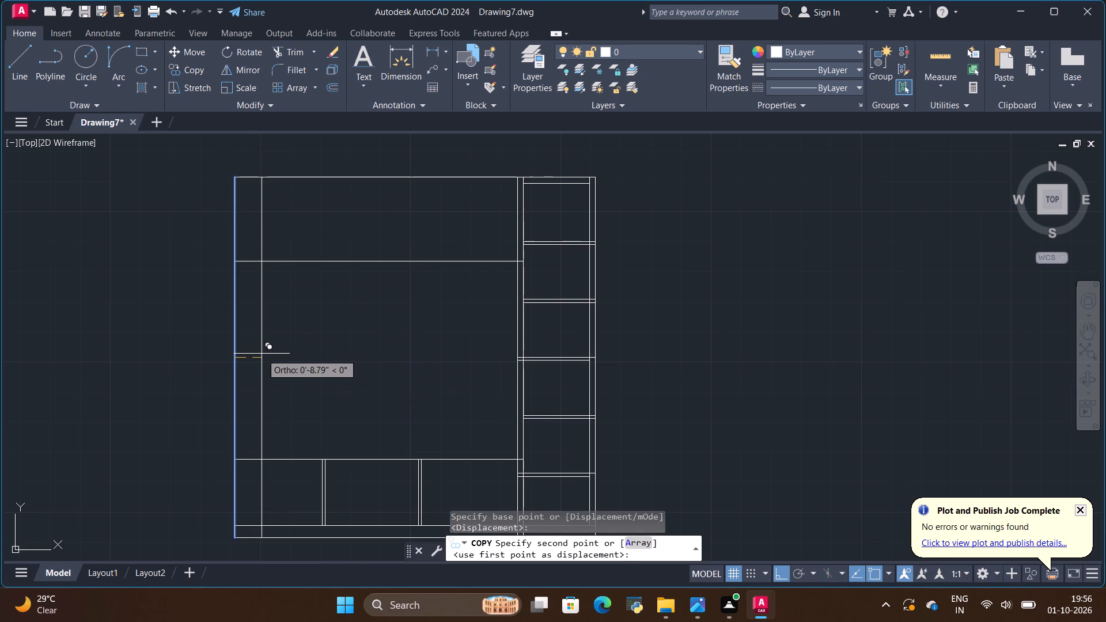
key(BackSpace)
text(2')
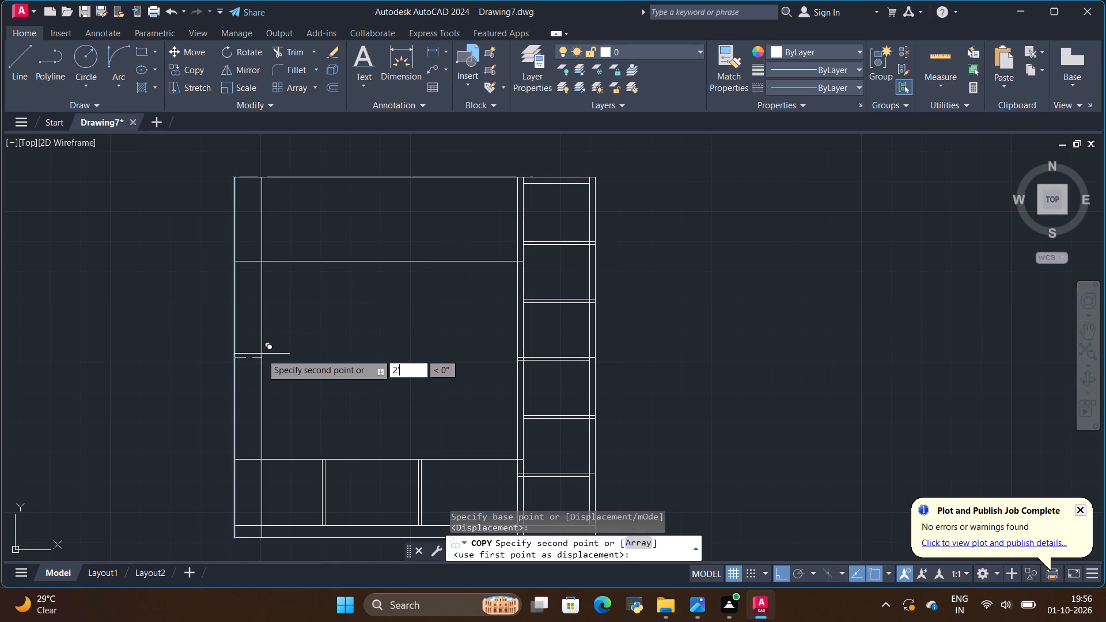
key(BackSpace)
key(shift+quotedbl)
key(Return)
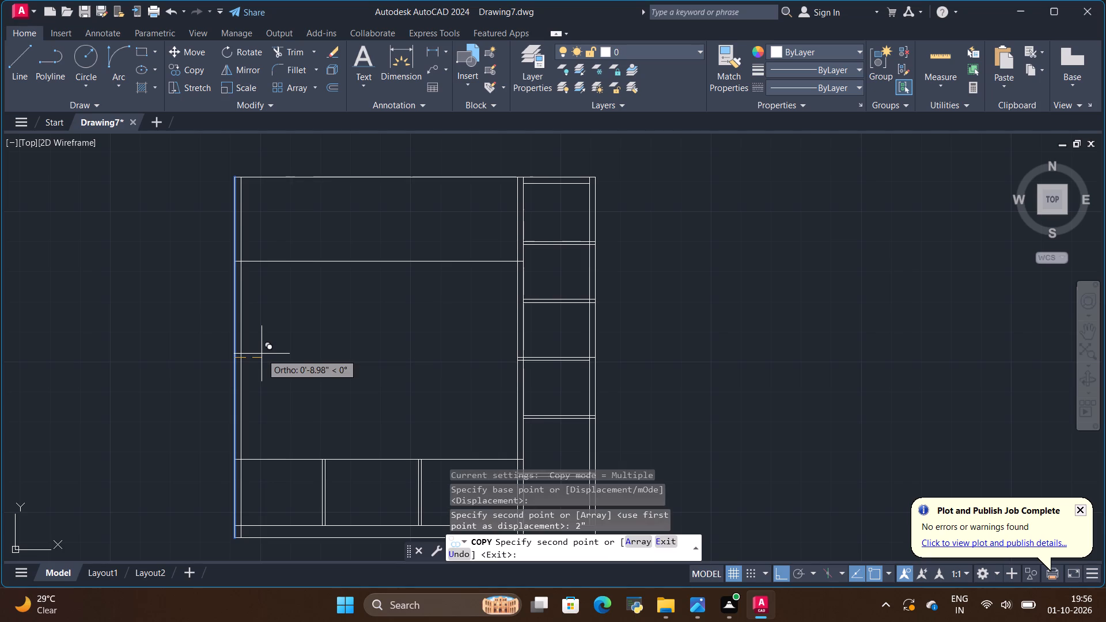
key(Escape)
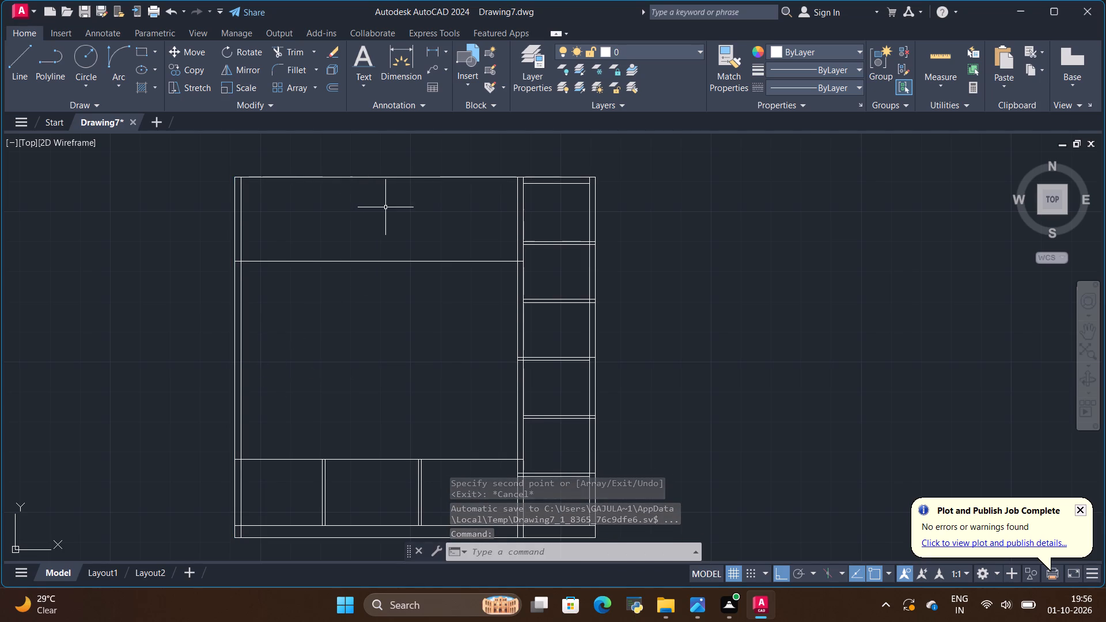
Compare the reference sheet's front elevation, especially the bottom cabinet and back panel layout, with the drawn TV unit elevation.
key(alt+Tab)
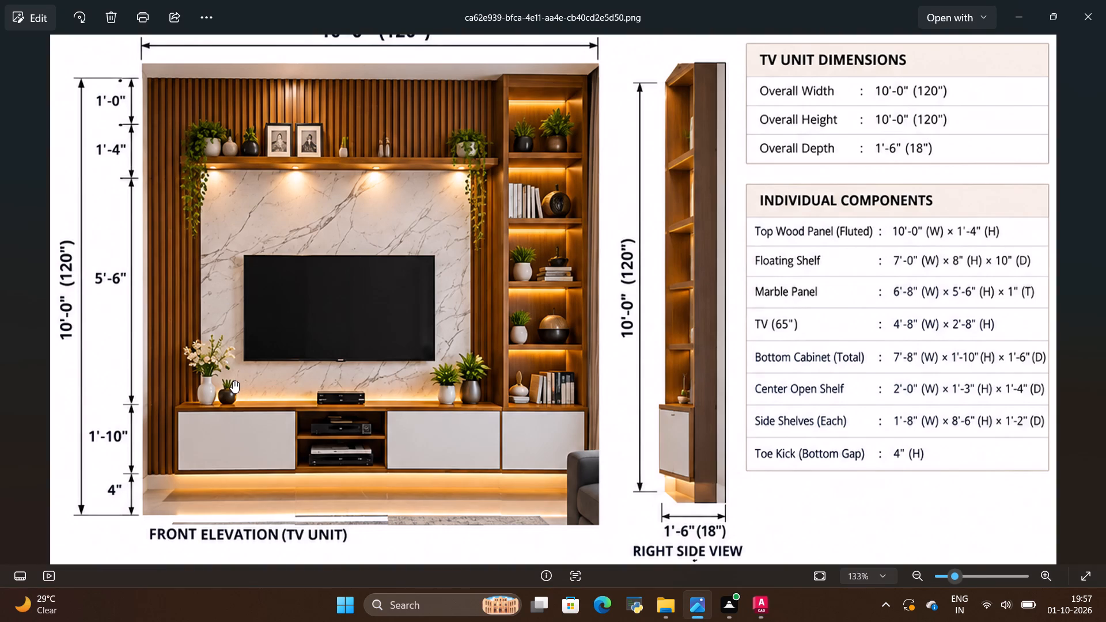
key(alt+Tab)
key(alt+Tab)
scroll(330, 359, down, 1)
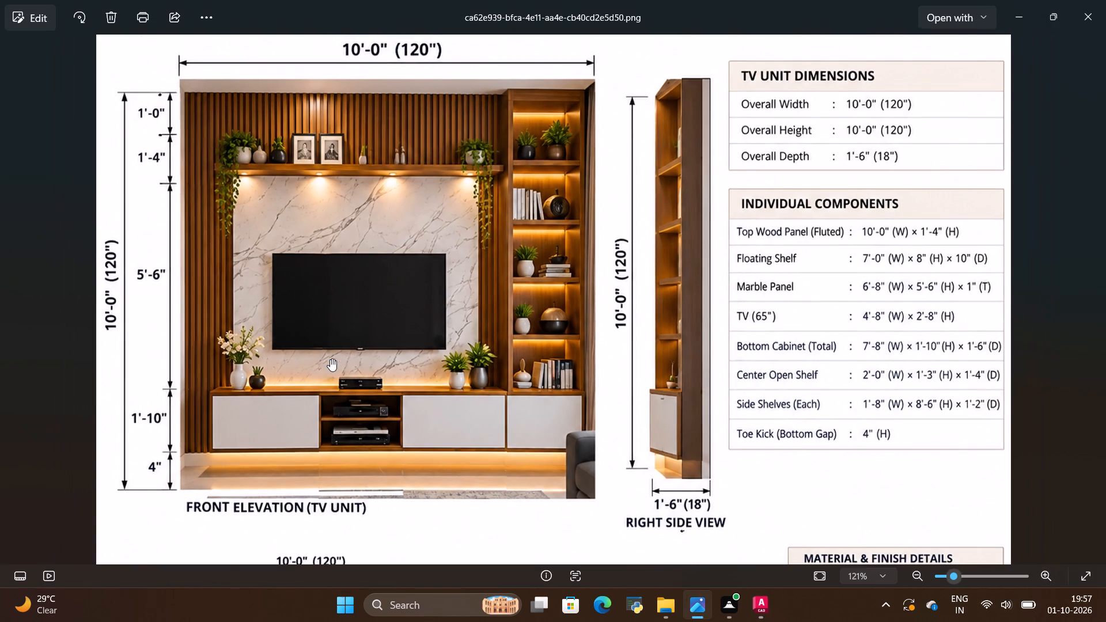
key(alt+Tab)
scroll(316, 409, down, 1)
scroll(321, 499, up, 1)
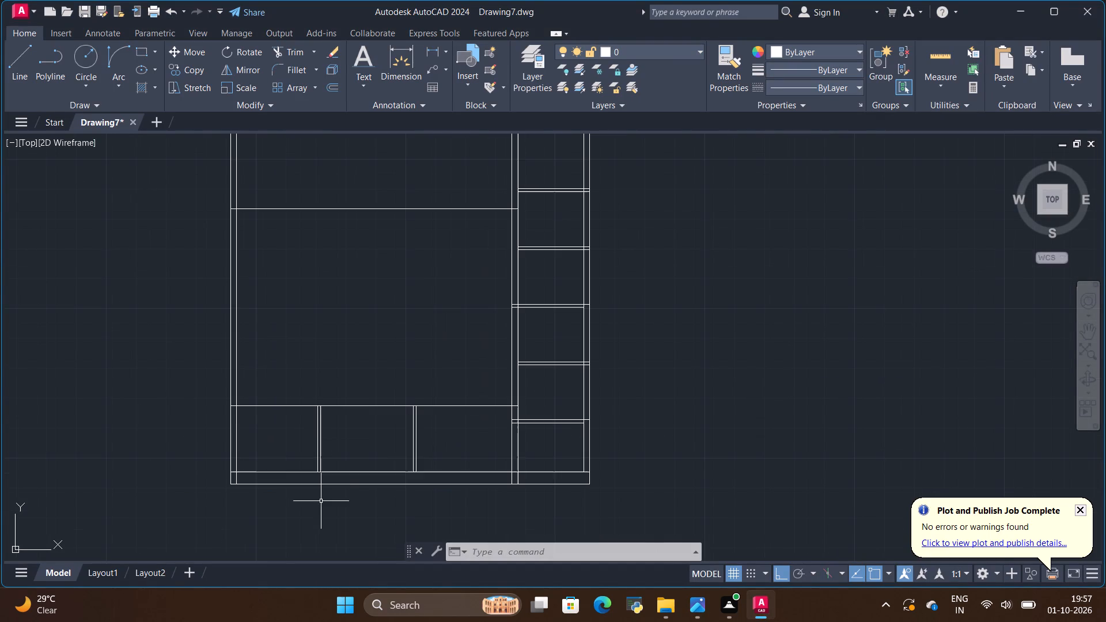
scroll(292, 390, down, 1)
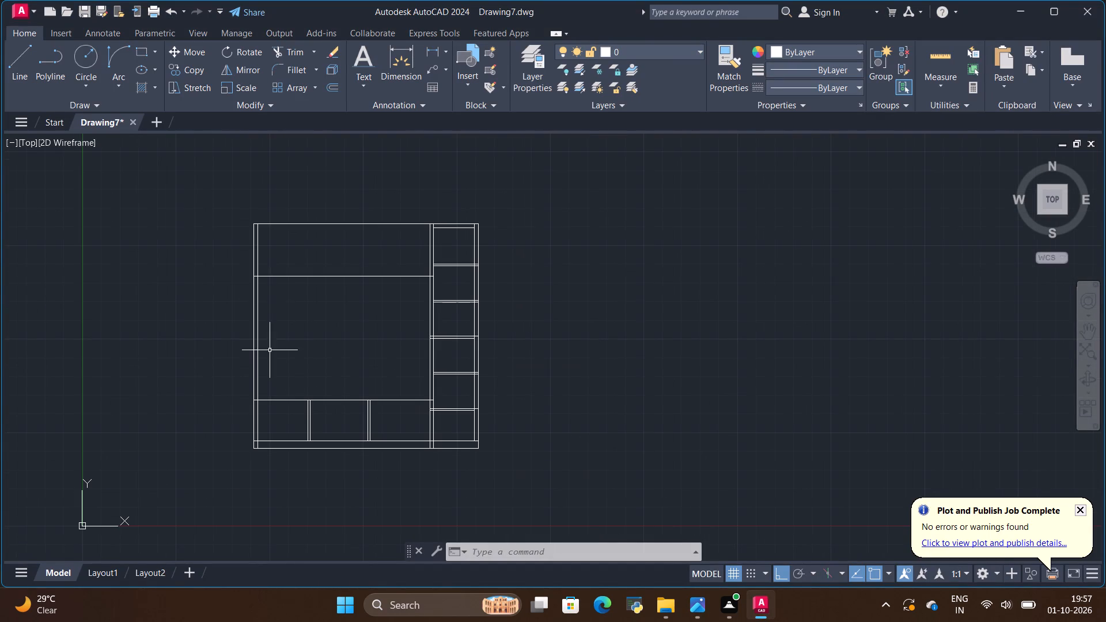
key(alt+Tab)
key(alt+Tab)
scroll(281, 235, up, 1)
scroll(296, 356, down, 1)
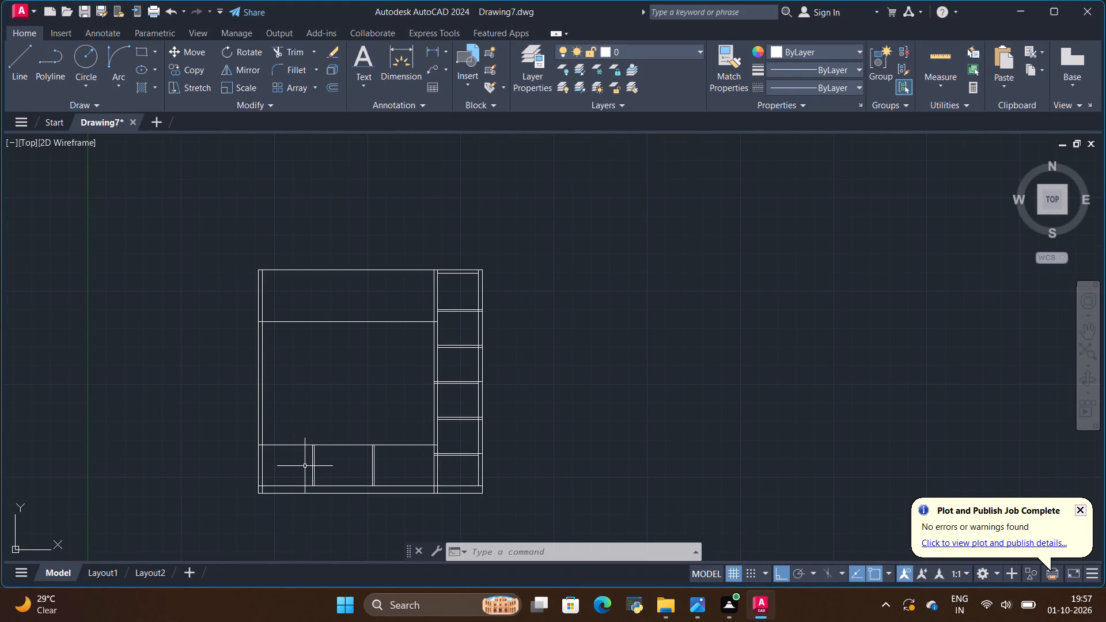
Trim away both vertical lines of the bottom cabinet's left partition, leaving only the partition nearer the shelf column.
click(285, 48)
scroll(301, 536, up, 1)
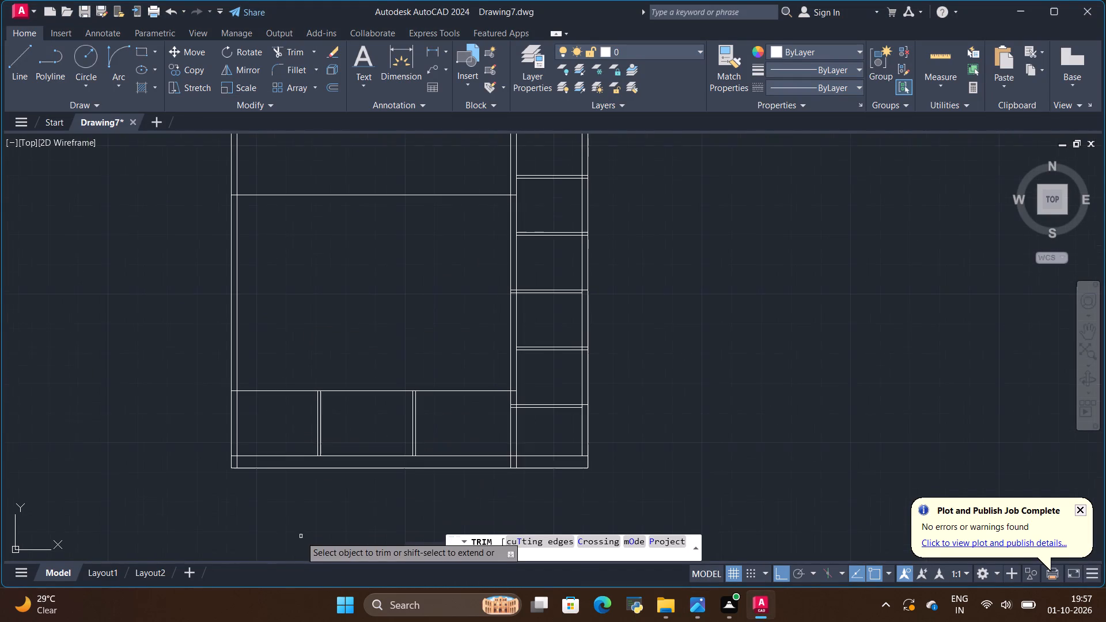
drag(297, 421, 325, 423)
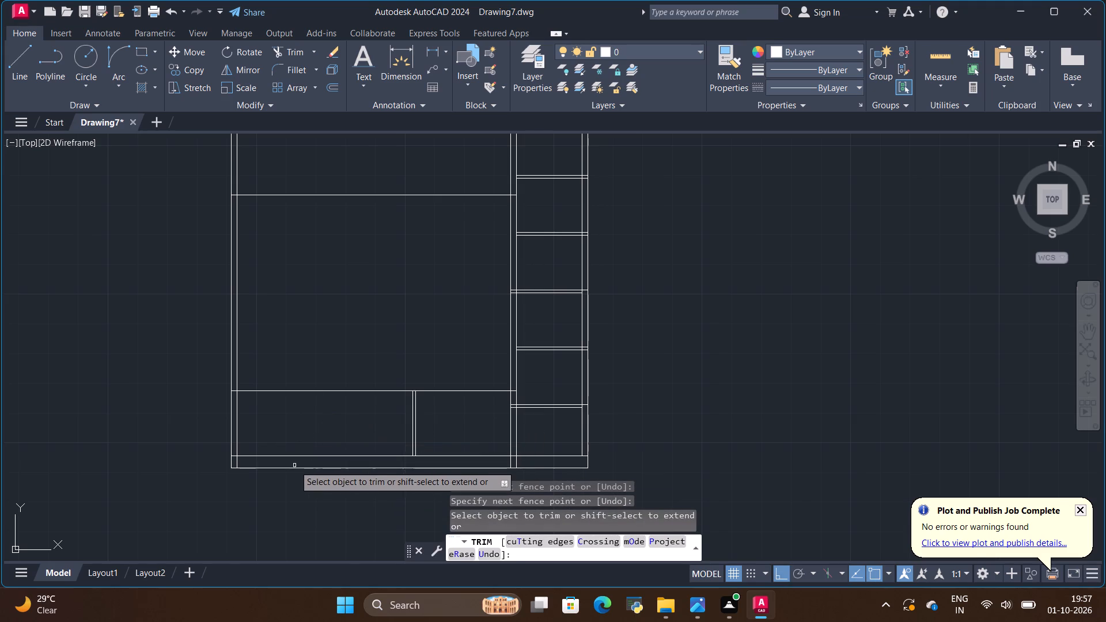
scroll(294, 465, down, 2)
scroll(287, 385, up, 1)
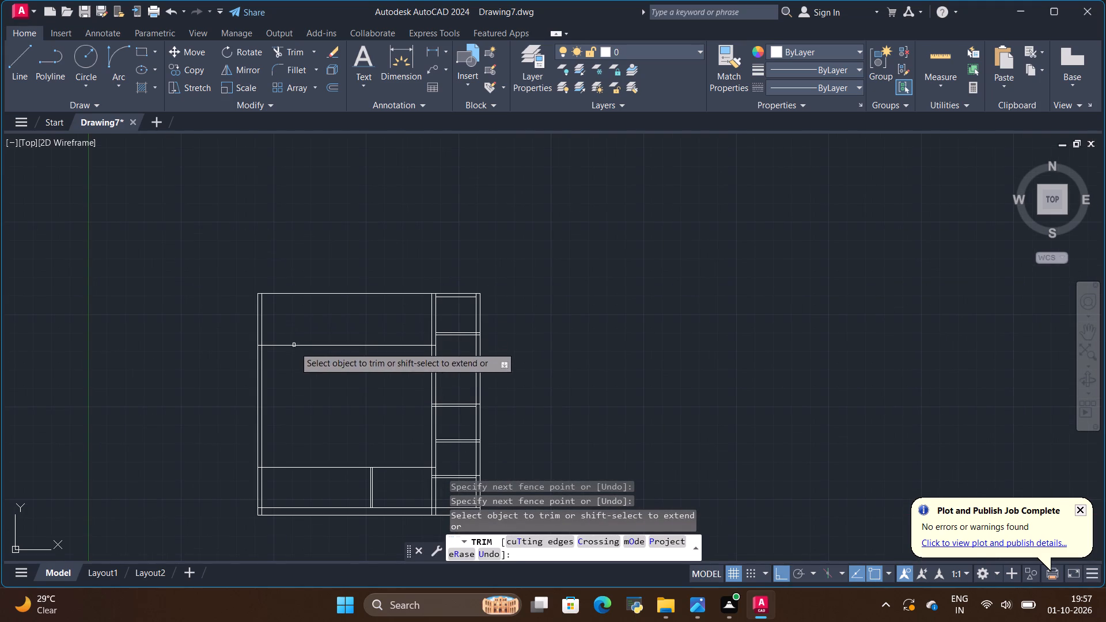
click(397, 74)
key(Escape)
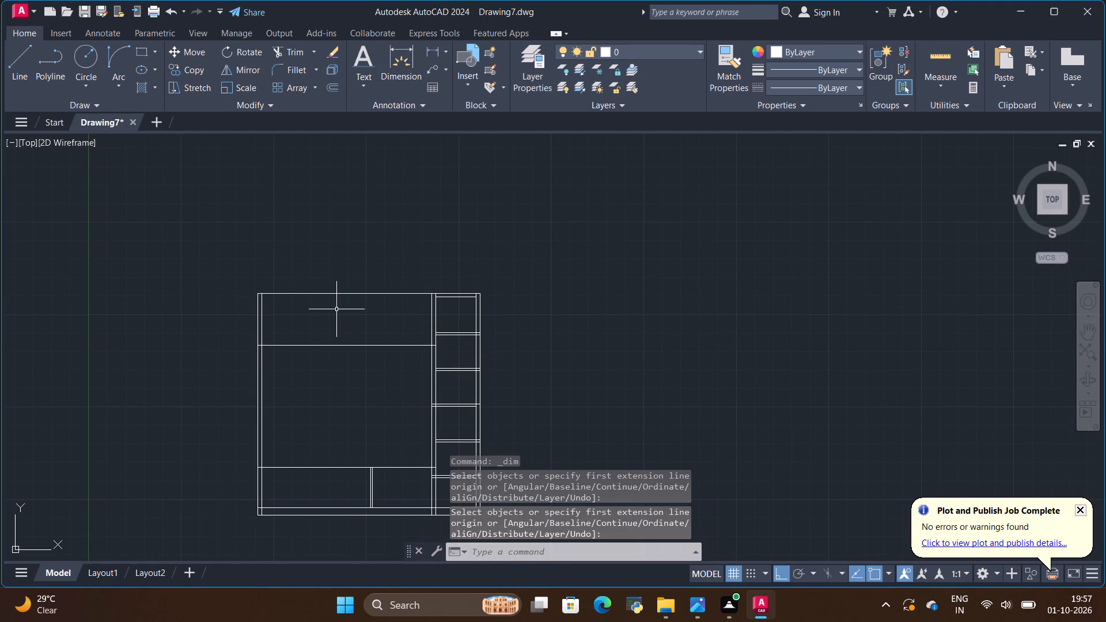
Draw the marble panel rectangle from the upper horizontal line down to where the bottom cabinet's top line meets the divider.
scroll(317, 518, up, 2)
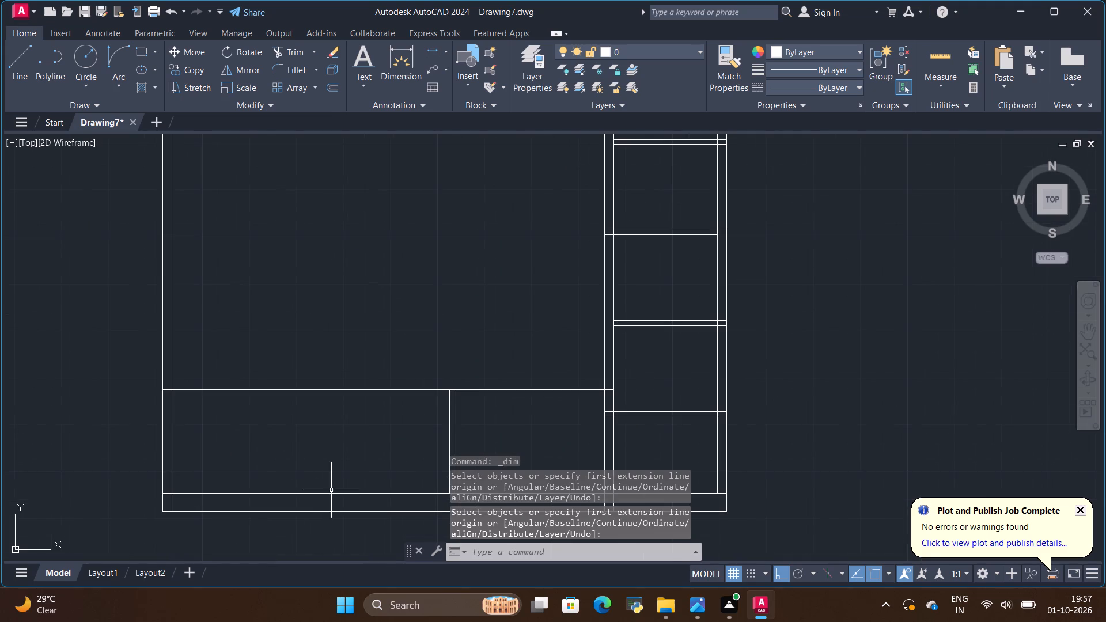
scroll(332, 490, down, 1)
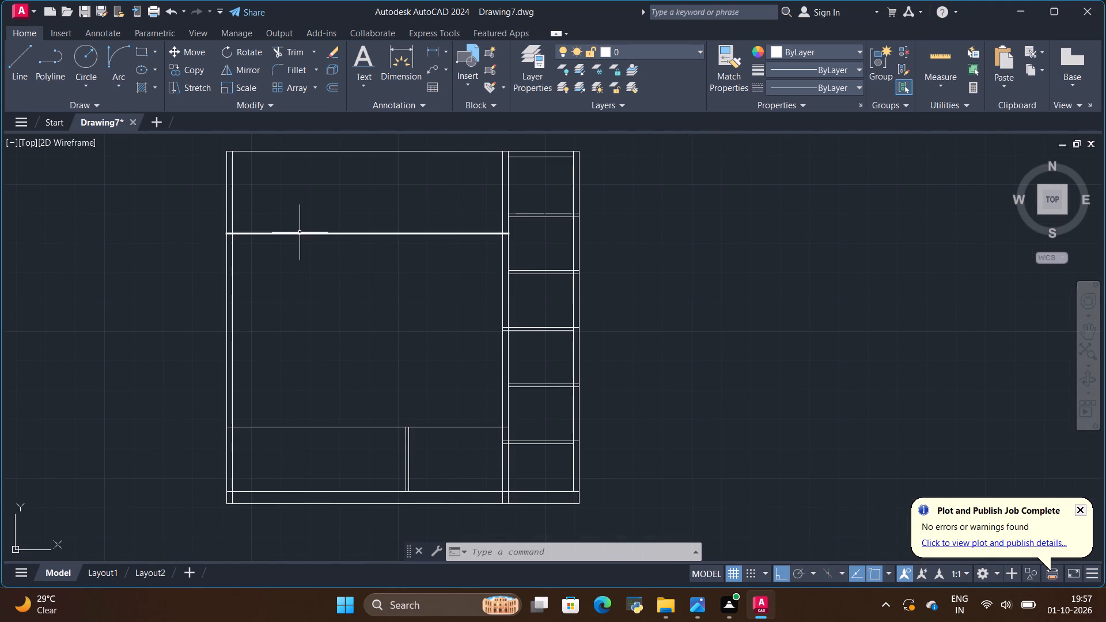
click(138, 50)
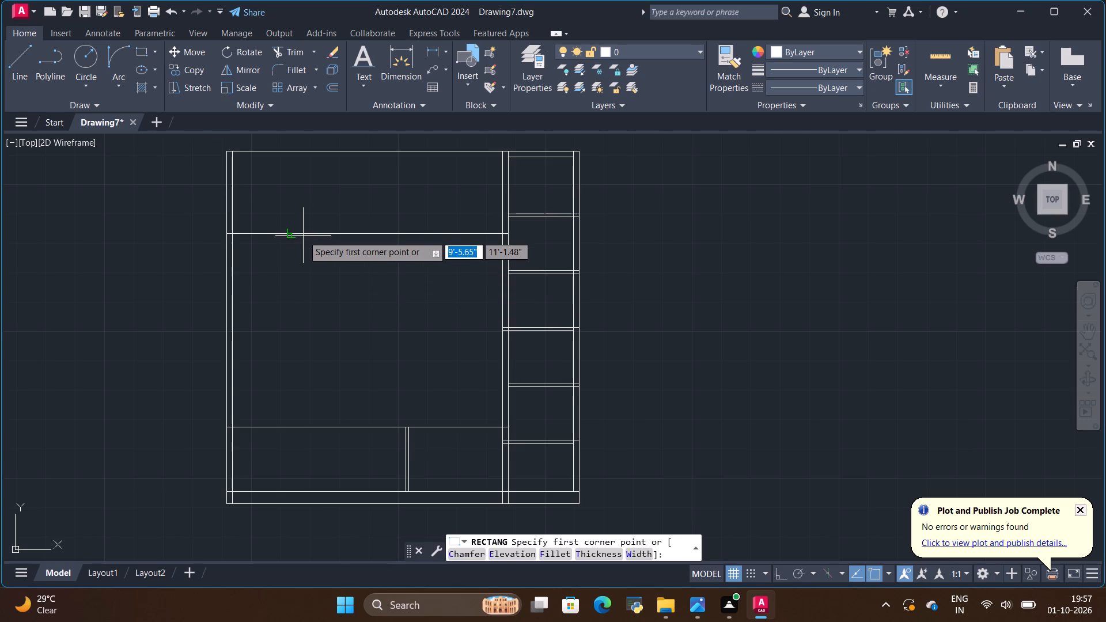
click(291, 231)
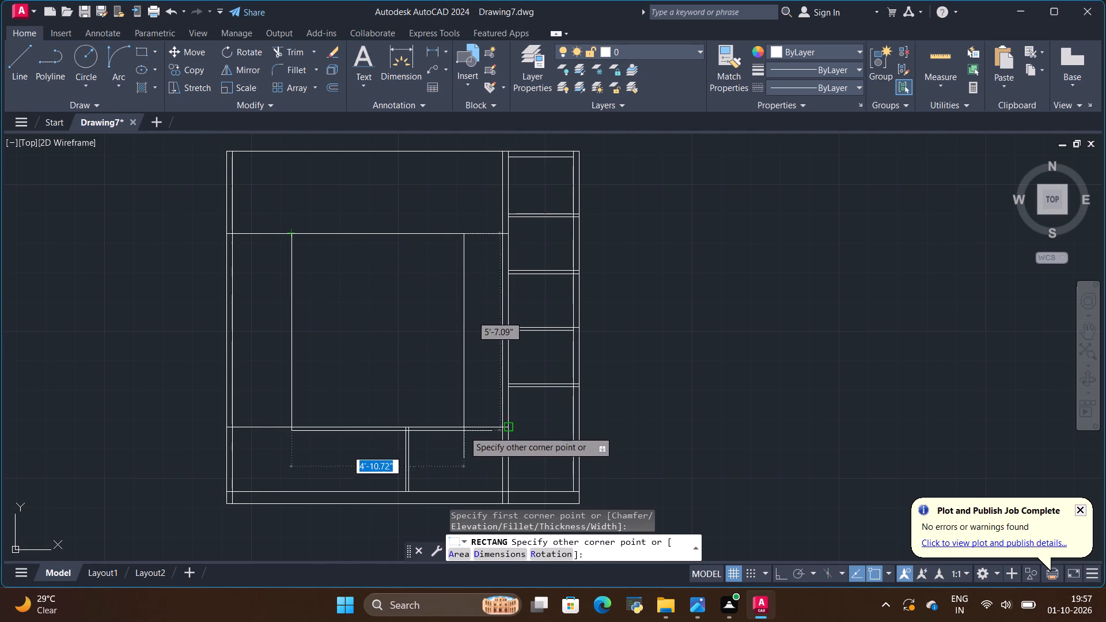
click(497, 427)
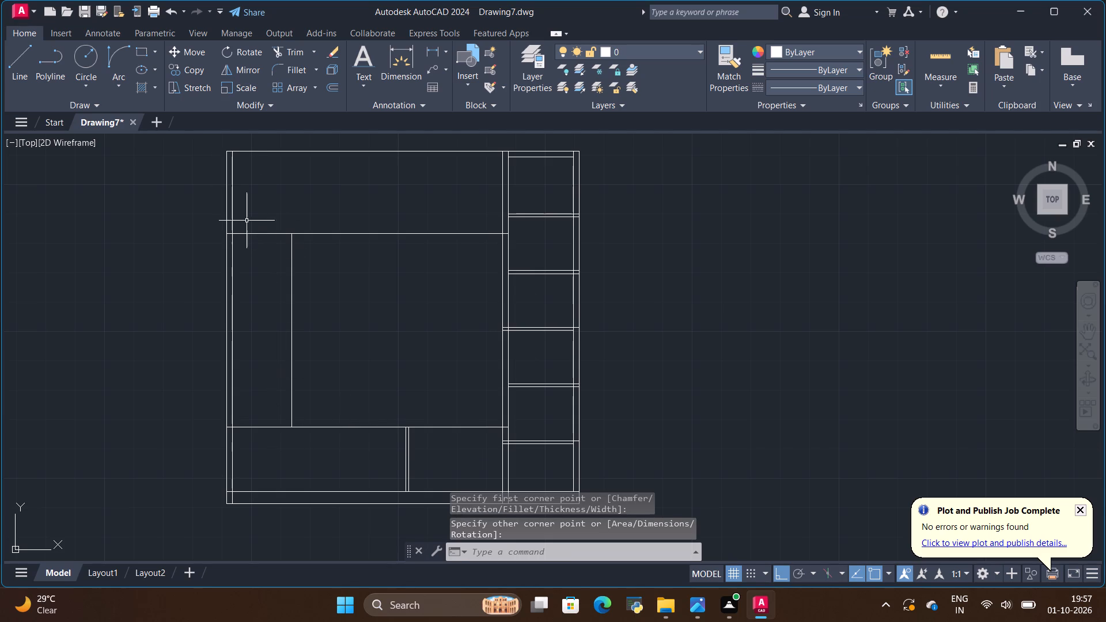
Trim the upper horizontal line between the left side panel and the divider, including the marble rectangle's top edge, checking the reference sheet.
click(289, 45)
drag(257, 222, 264, 258)
key(alt+Tab)
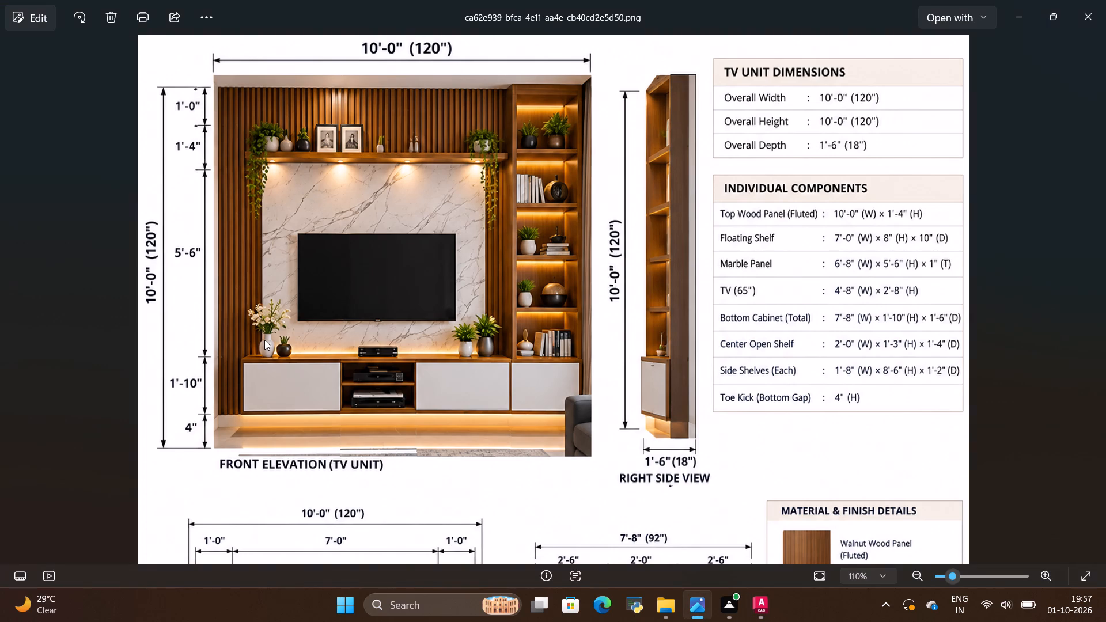
key(alt+Tab)
key(alt+Tab)
key(alt+Tab)
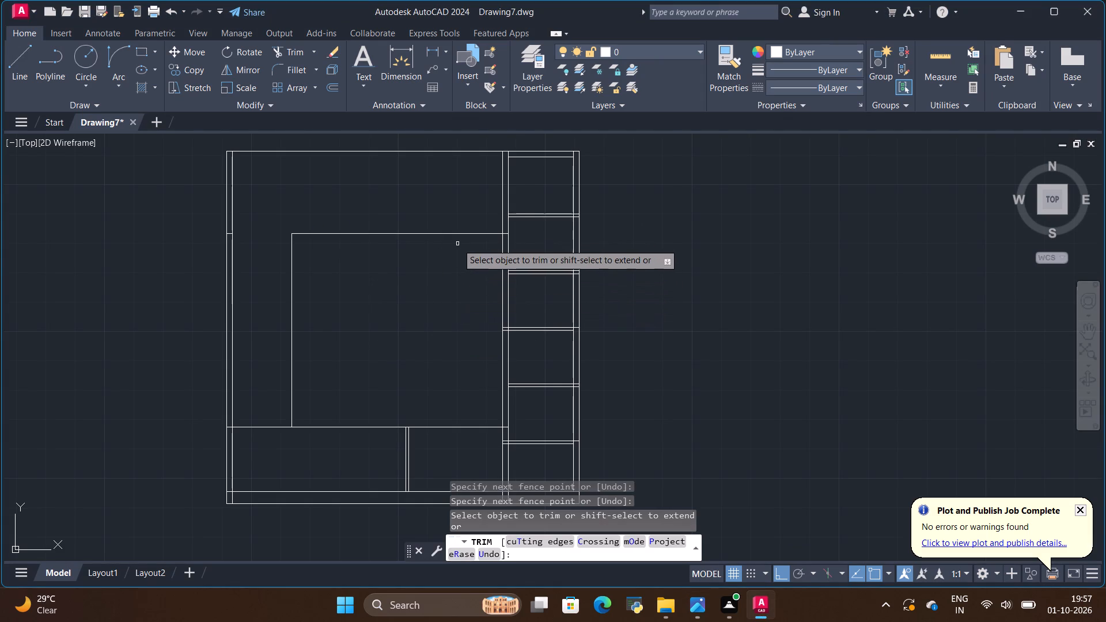
key(alt+Tab)
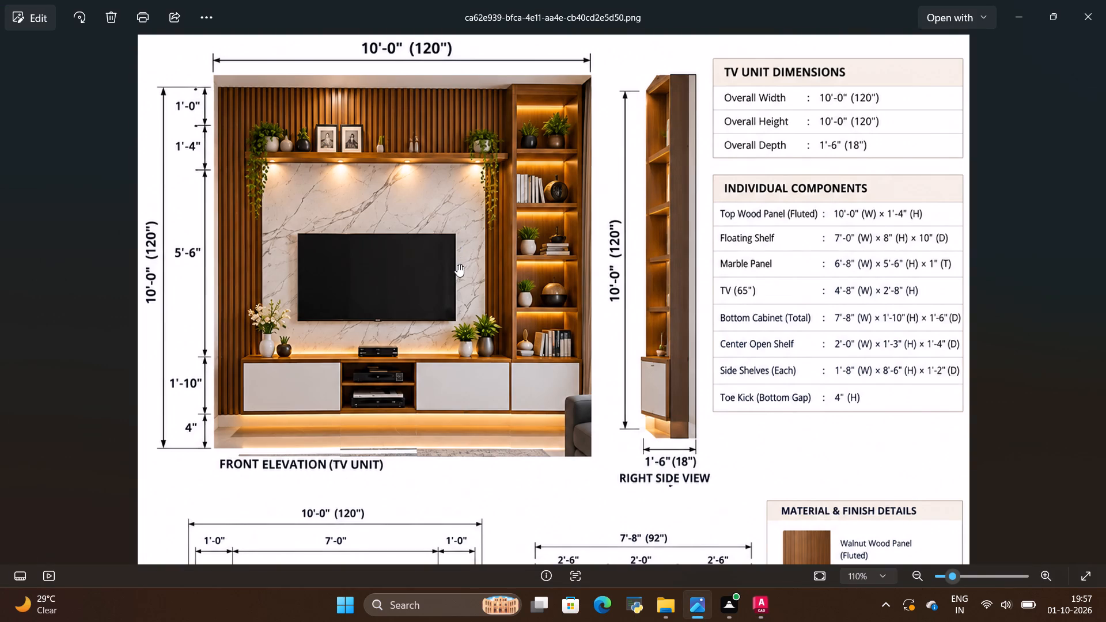
key(alt+Tab)
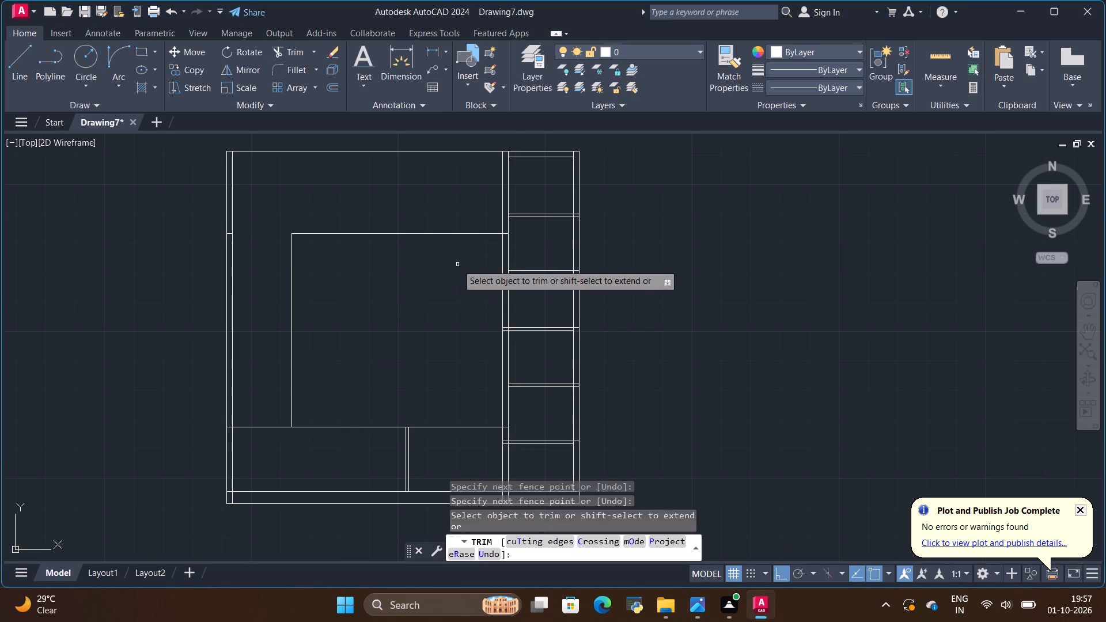
click(293, 53)
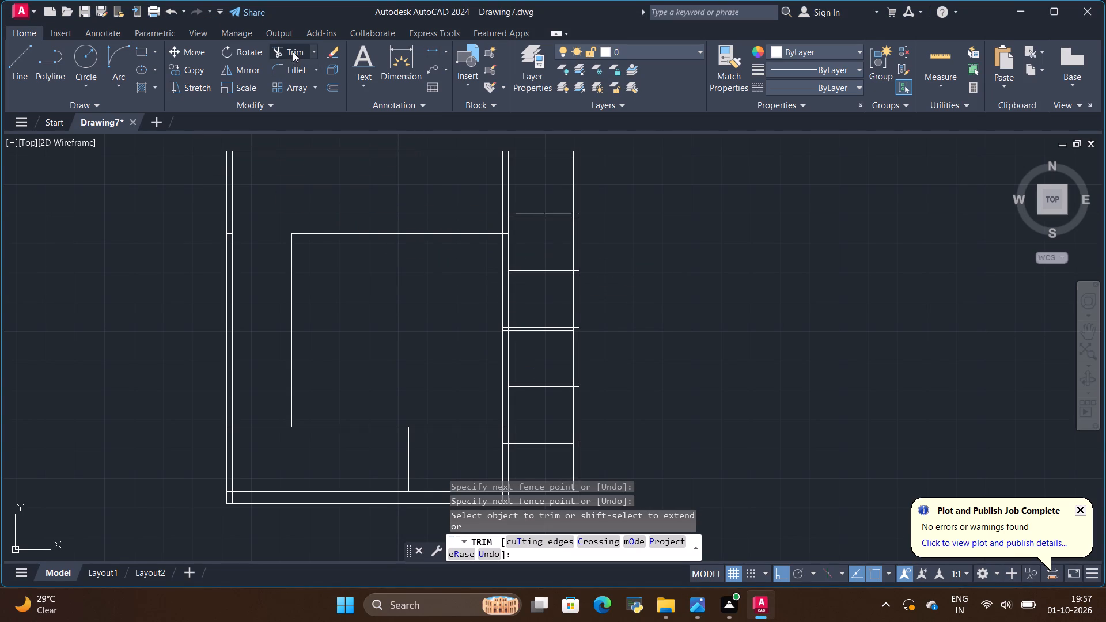
drag(360, 217, 374, 248)
Draw a horizontal line at the first shelf's top level, from the divider's shelf-side line to directly above the marble panel's left edge.
scroll(495, 200, up, 2)
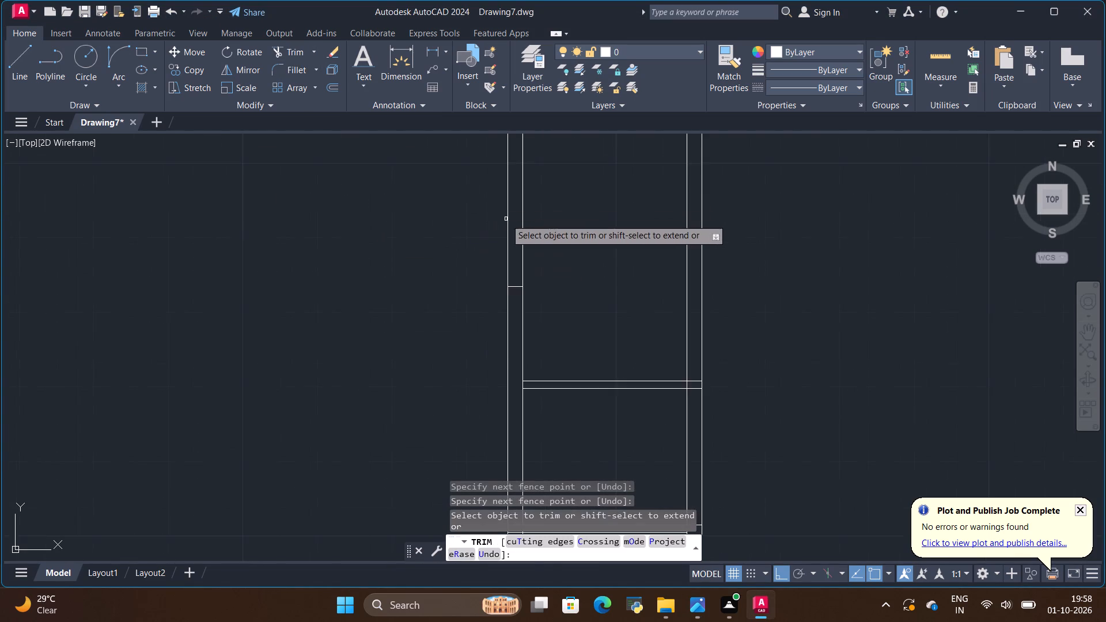
scroll(506, 219, up, 1)
click(25, 68)
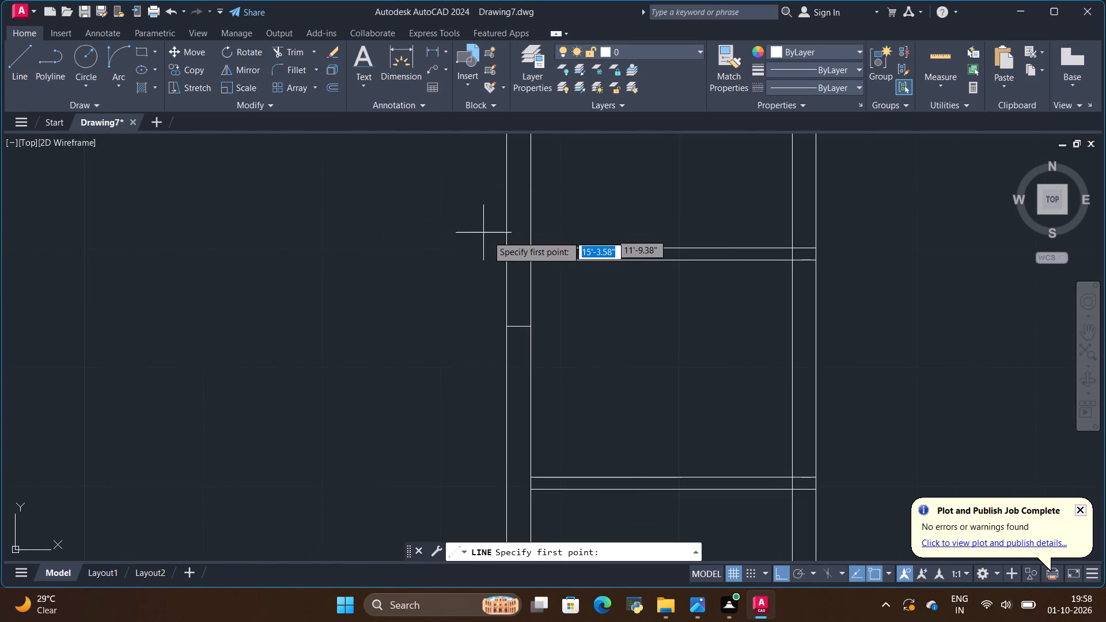
click(528, 248)
scroll(294, 248, down, 3)
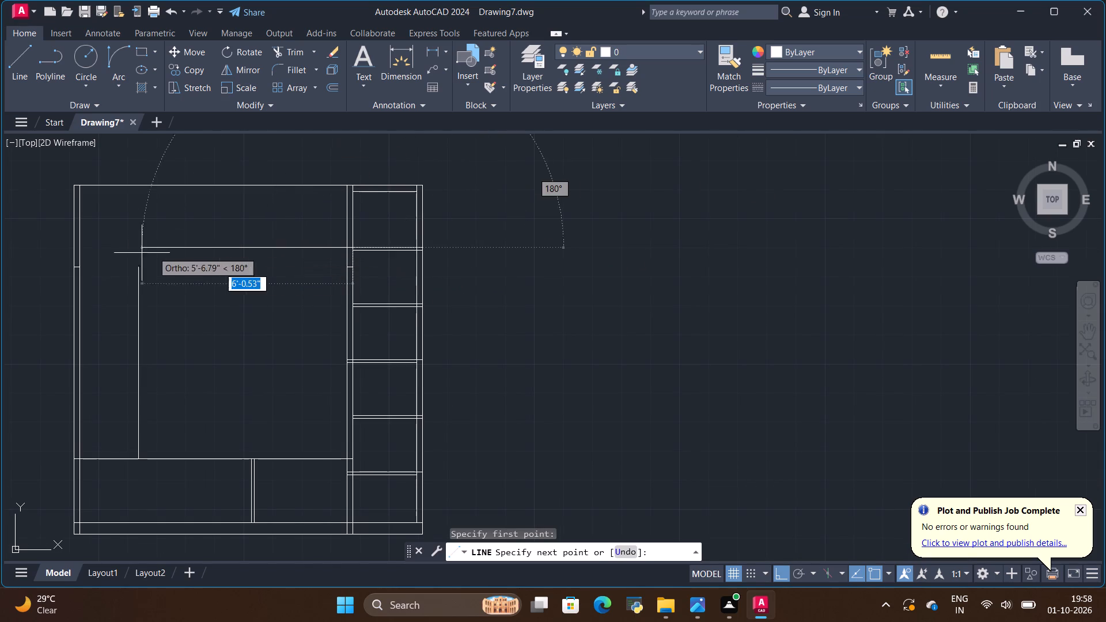
click(139, 246)
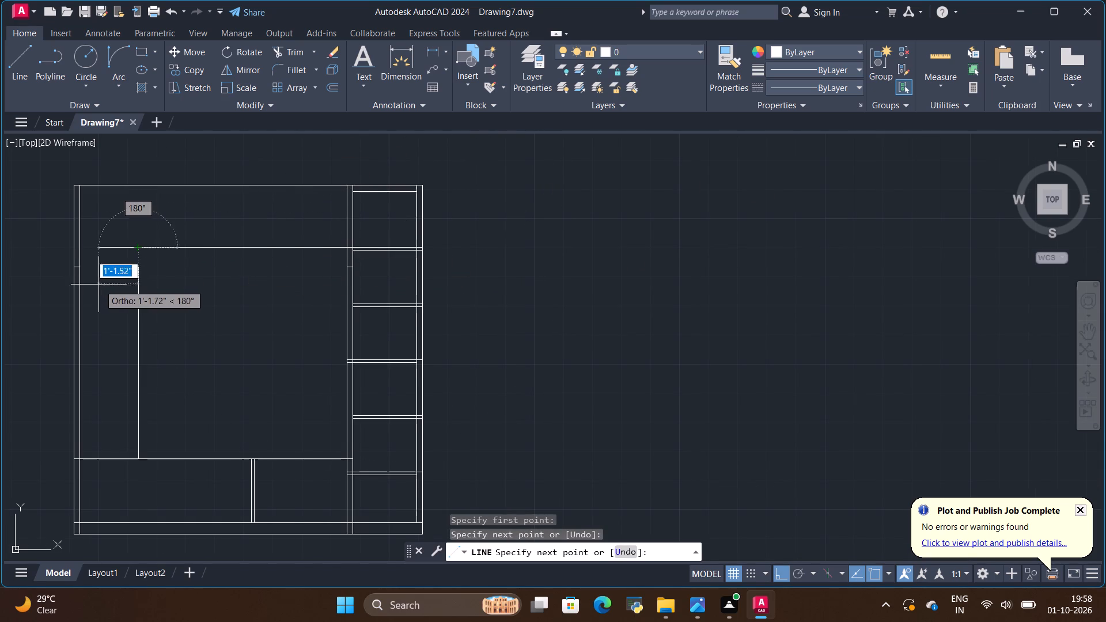
key(space)
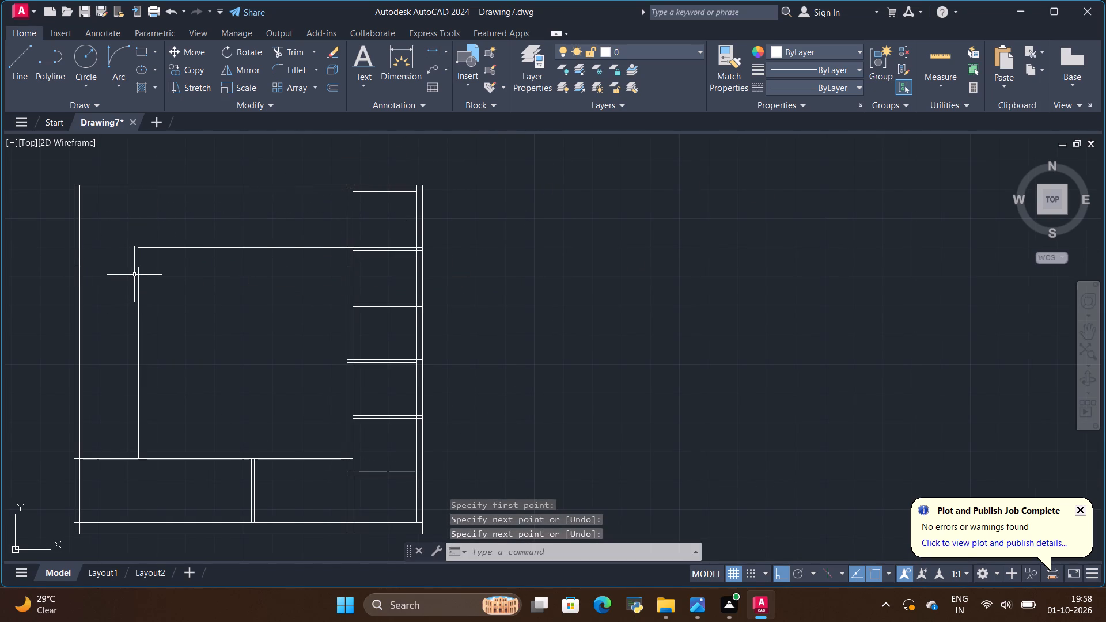
Stretch the upper end of the marble panel's left edge up to the end of the new horizontal line.
click(135, 275)
click(137, 275)
click(141, 280)
click(139, 286)
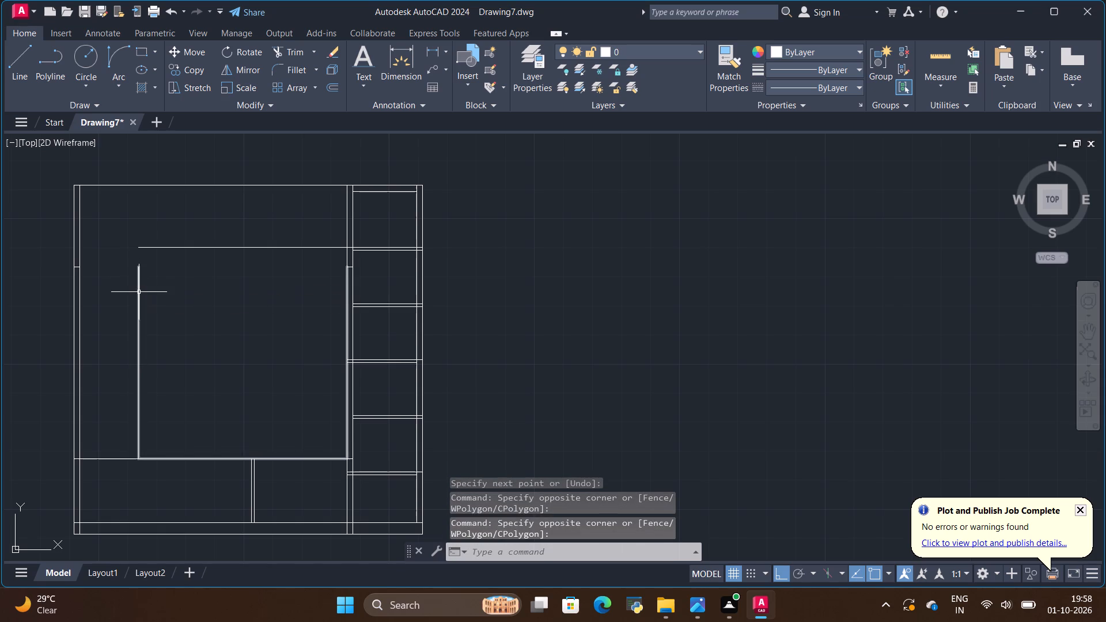
click(139, 292)
scroll(113, 262, up, 3)
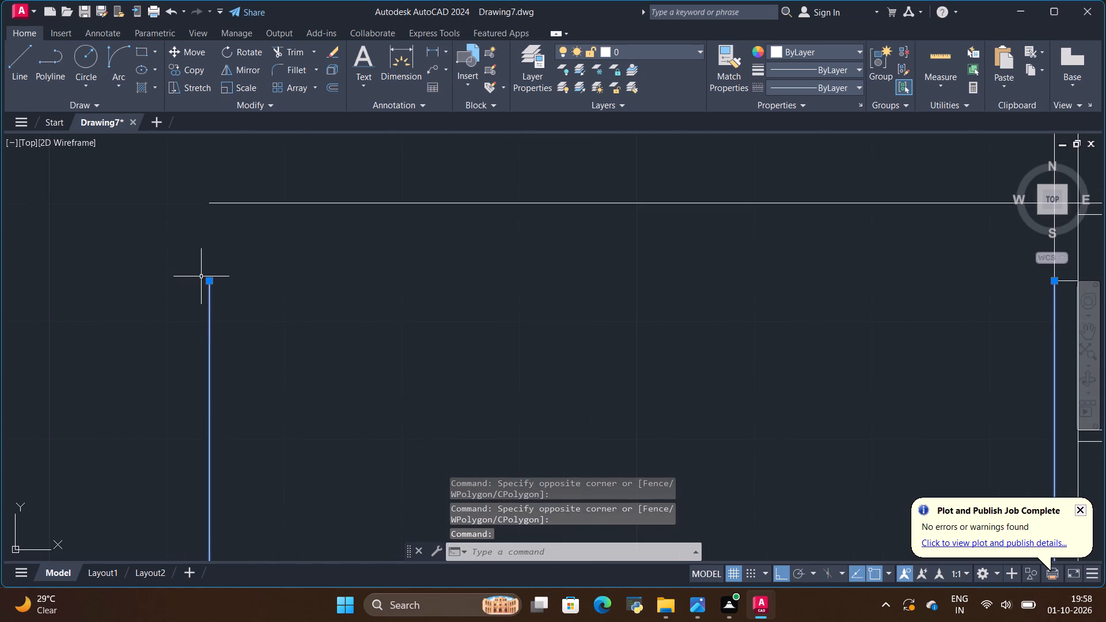
click(208, 279)
click(211, 199)
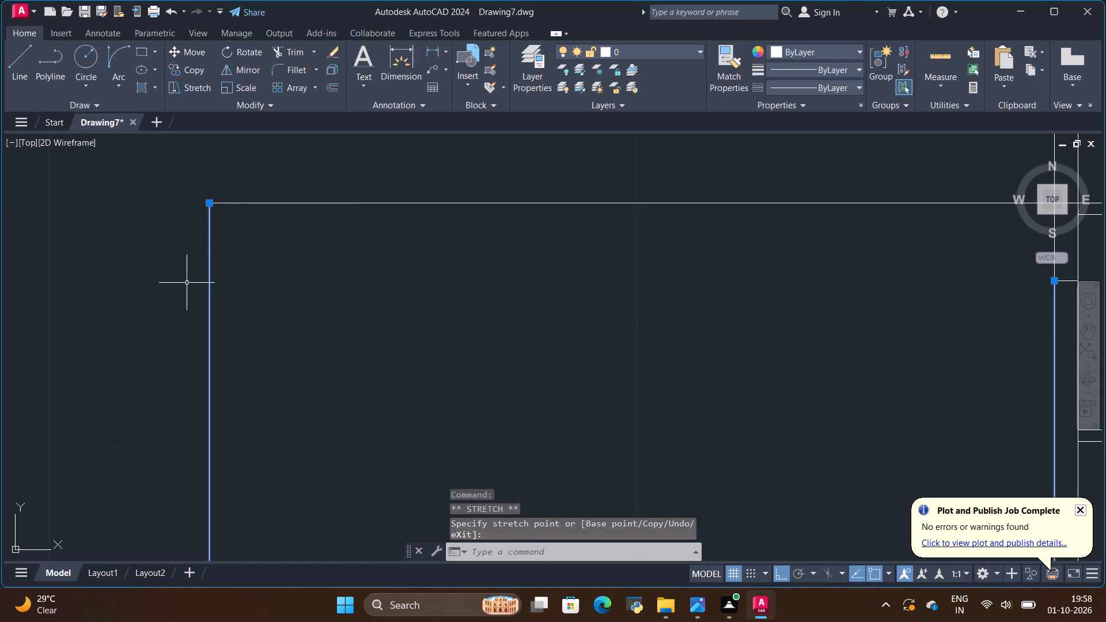
key(Escape)
Copy the marble panel's horizontal top line 1" downward to form the floating shelf's thickness, checking the reference sheet.
scroll(302, 340, down, 3)
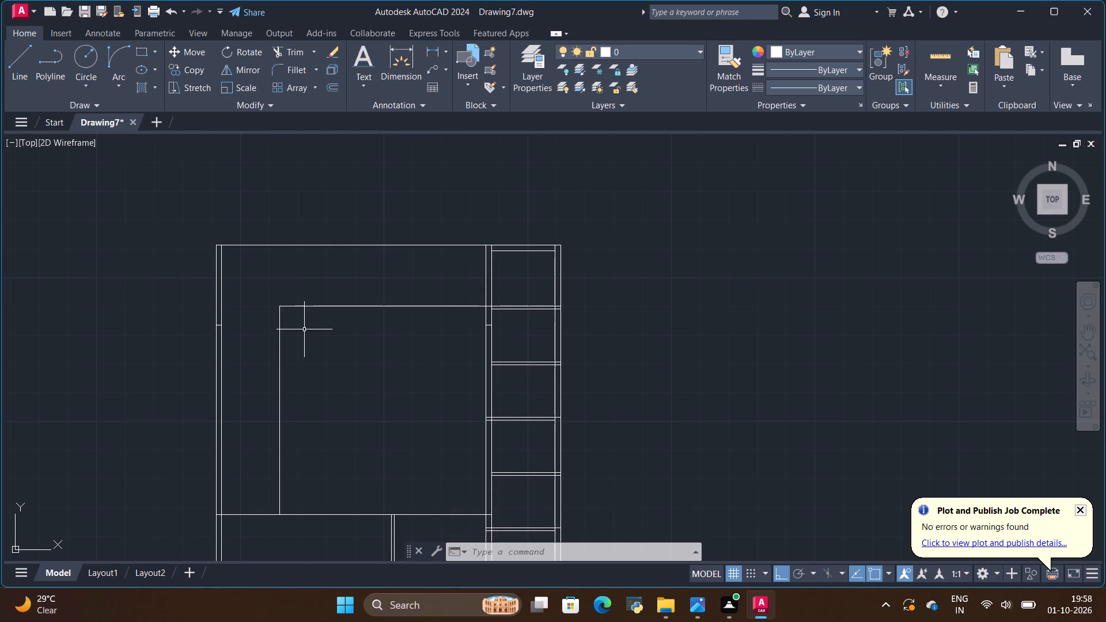
key(alt+Tab)
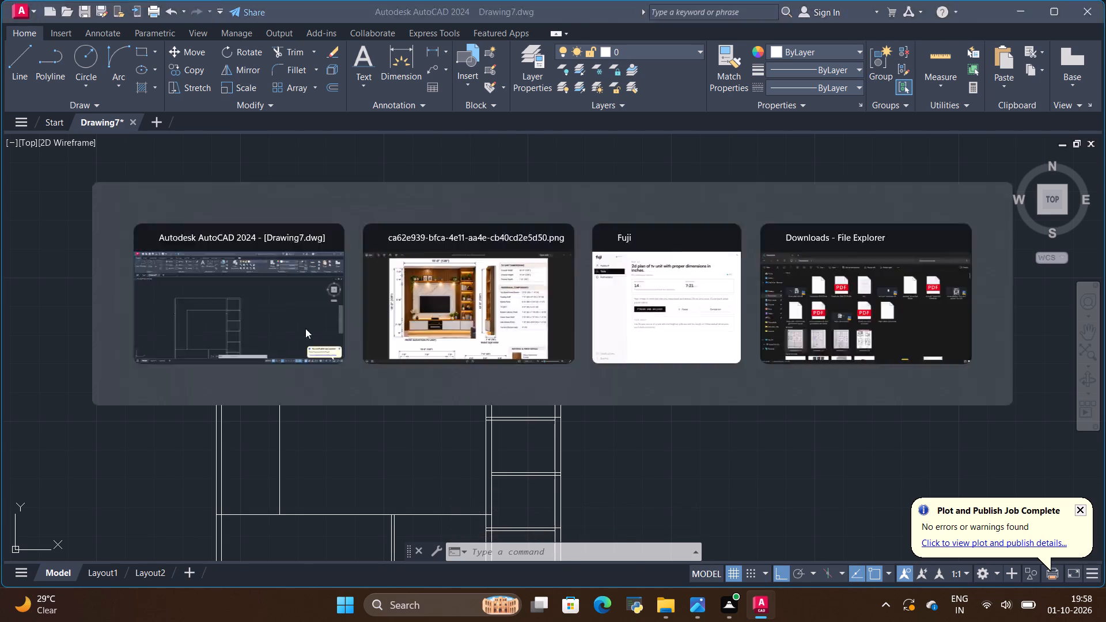
scroll(286, 305, down, 2)
scroll(297, 146, up, 1)
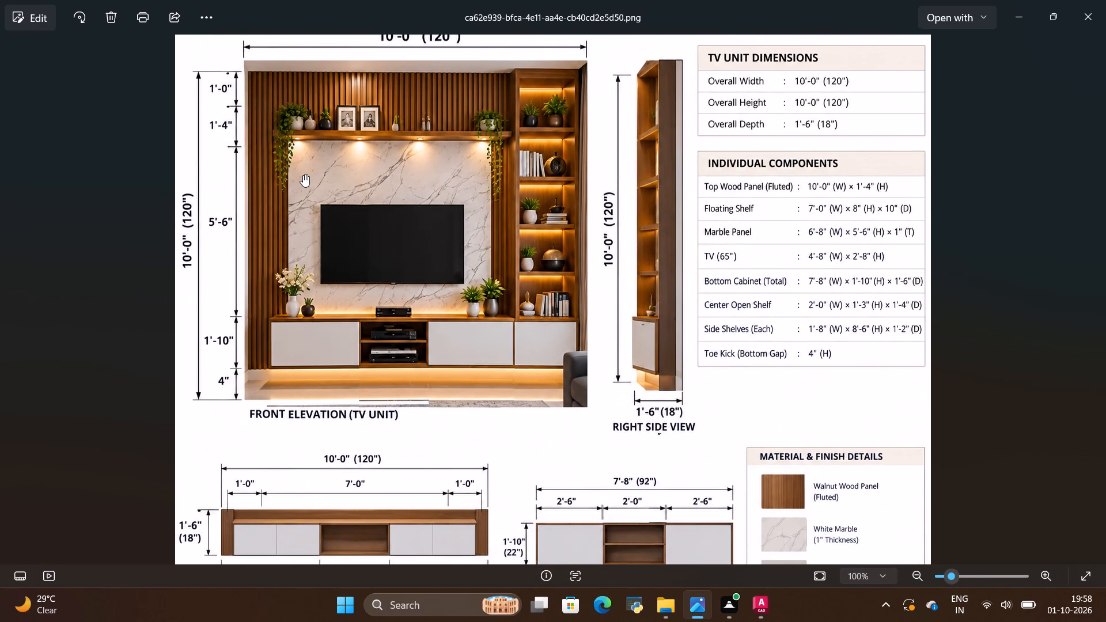
key(alt+Tab)
key(alt+Tab)
key(alt+Tab)
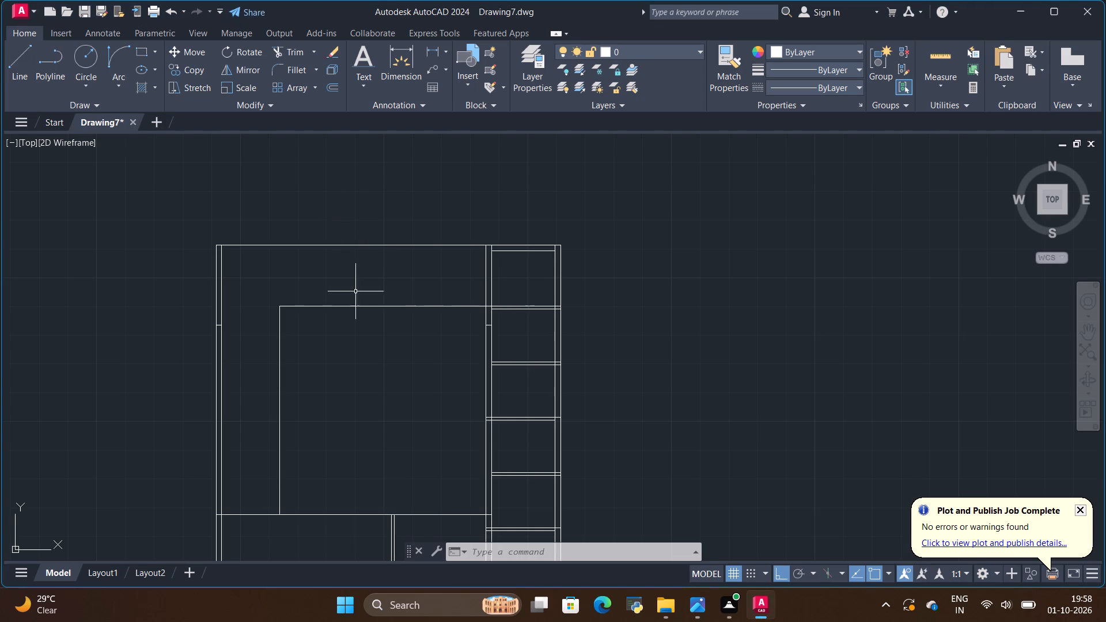
scroll(344, 312, up, 2)
click(343, 298)
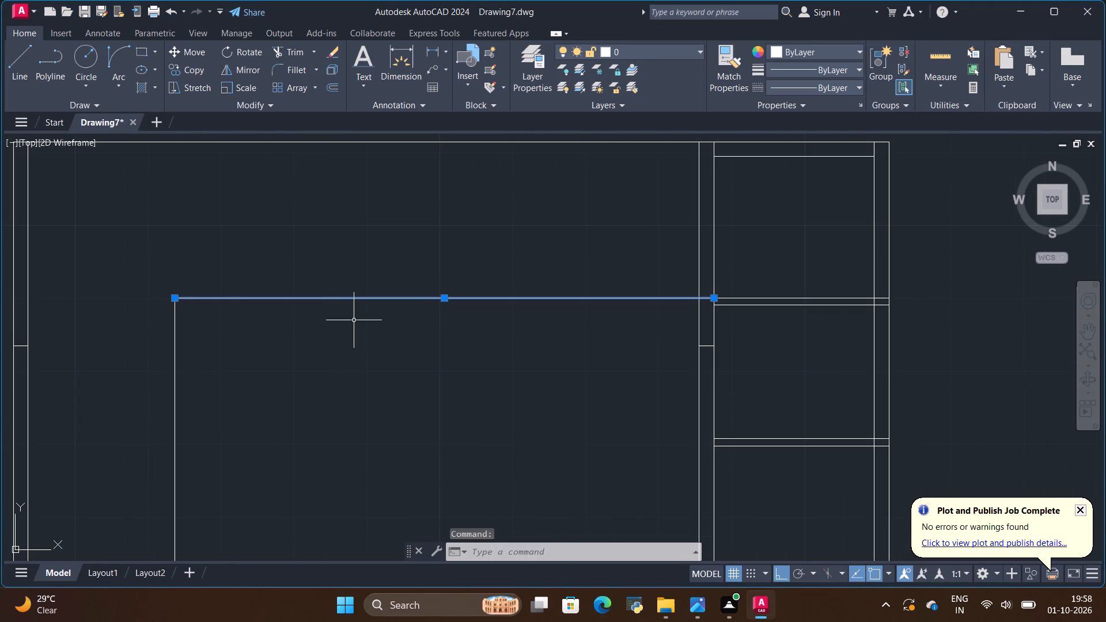
scroll(328, 262, down, 2)
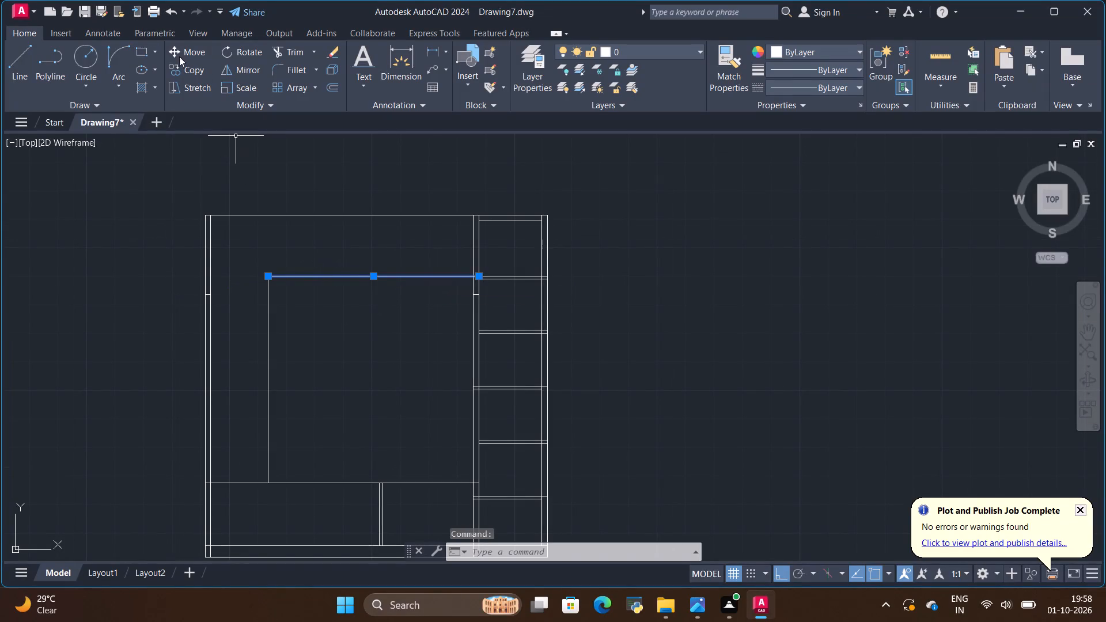
click(194, 67)
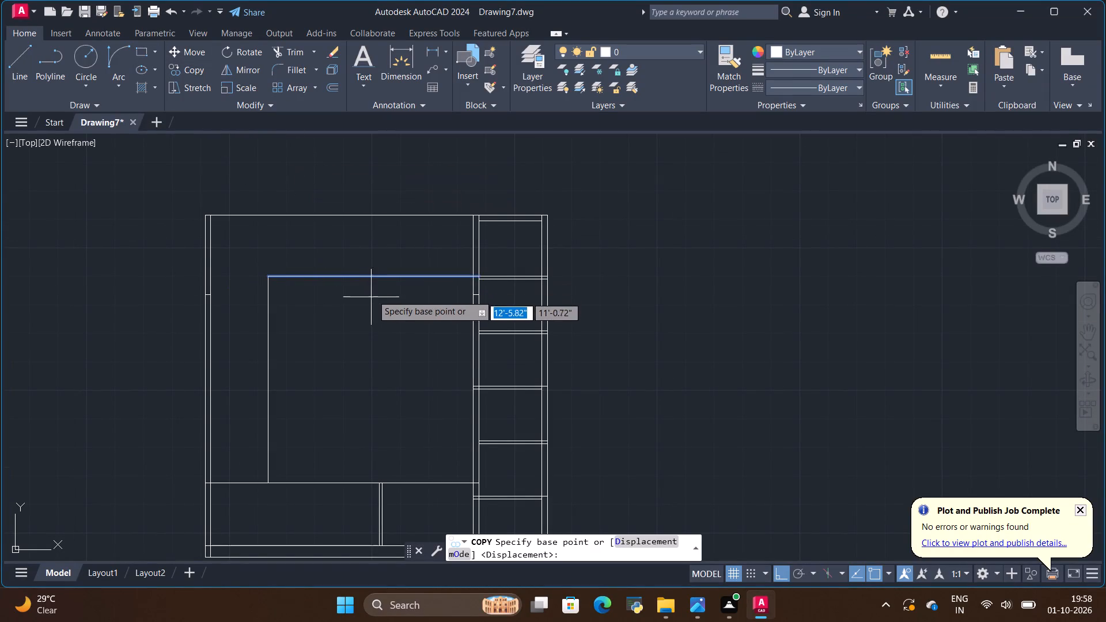
click(374, 272)
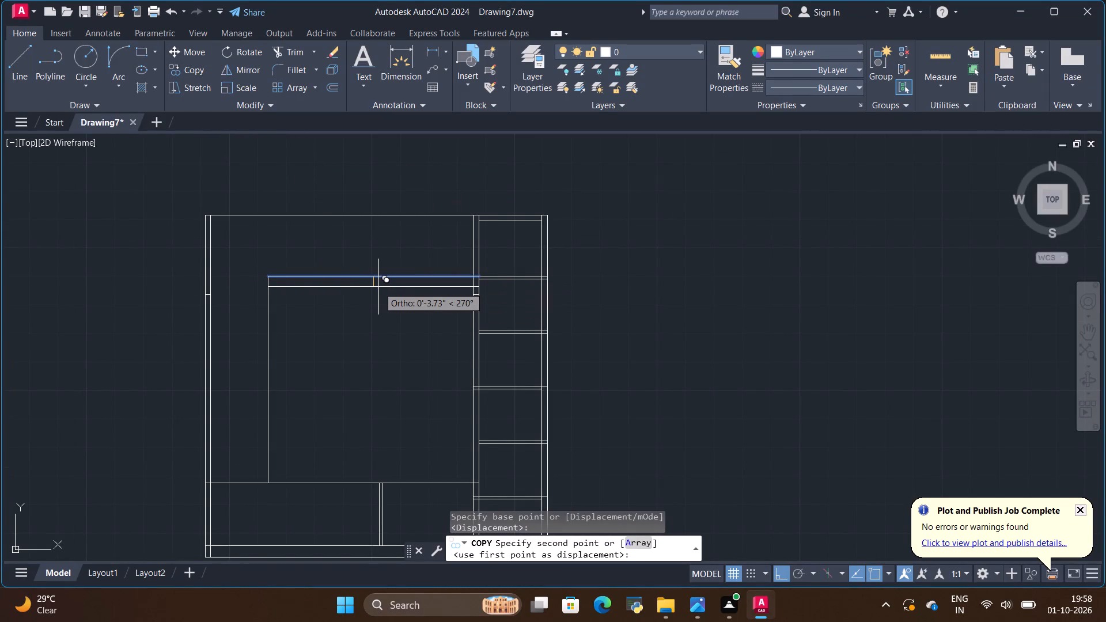
key(BackSpace)
key(BackSpace)
key(1)
key(shift+quotedbl)
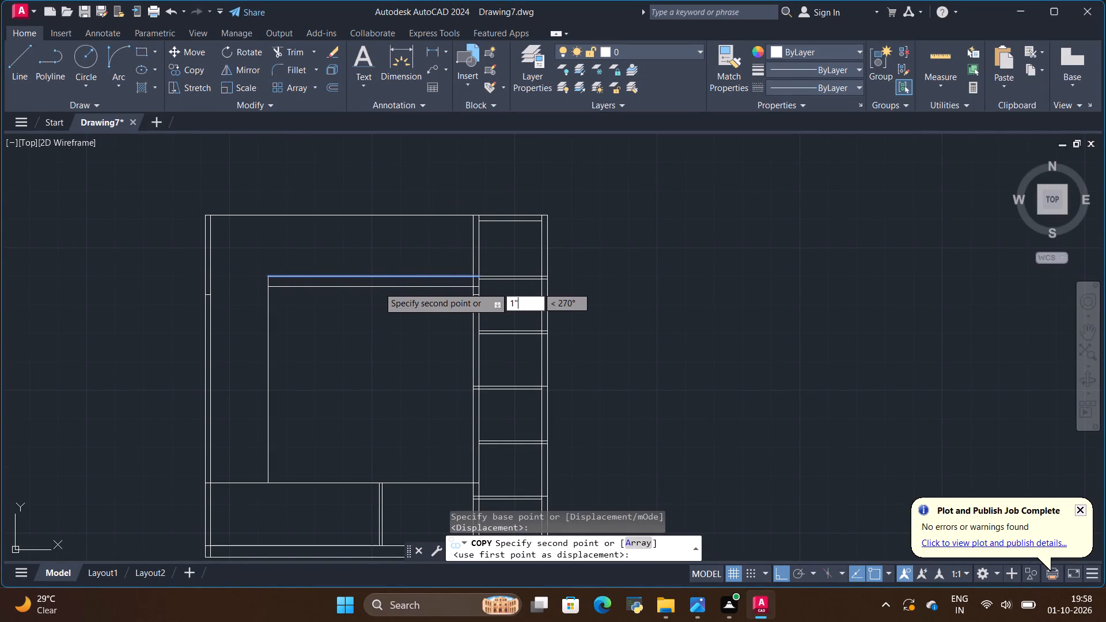
key(Return)
key(Escape)
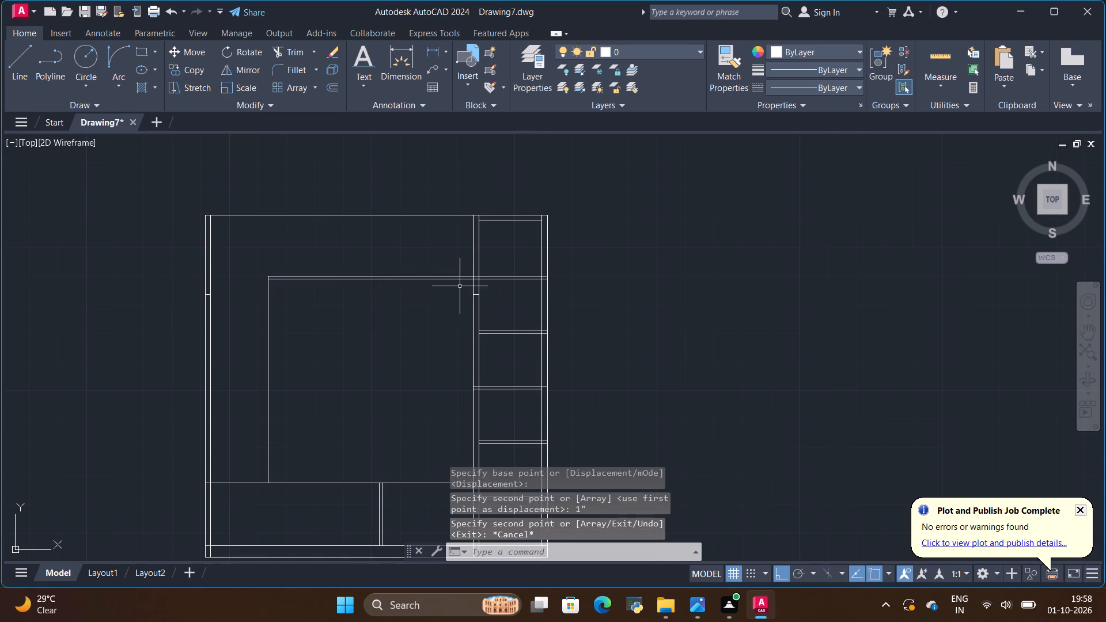
Trim the bottom cabinet's top line between the left side panel and the marble panel's left edge, checking the reference sheet.
key(alt+Tab)
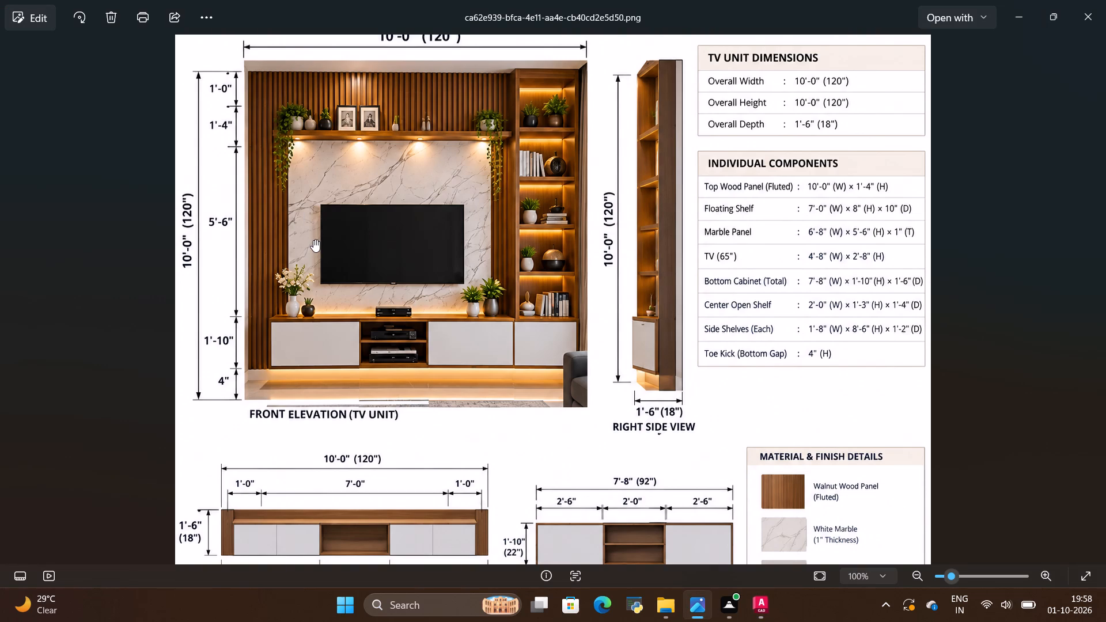
key(alt+Tab)
scroll(334, 226, down, 1)
scroll(335, 408, up, 1)
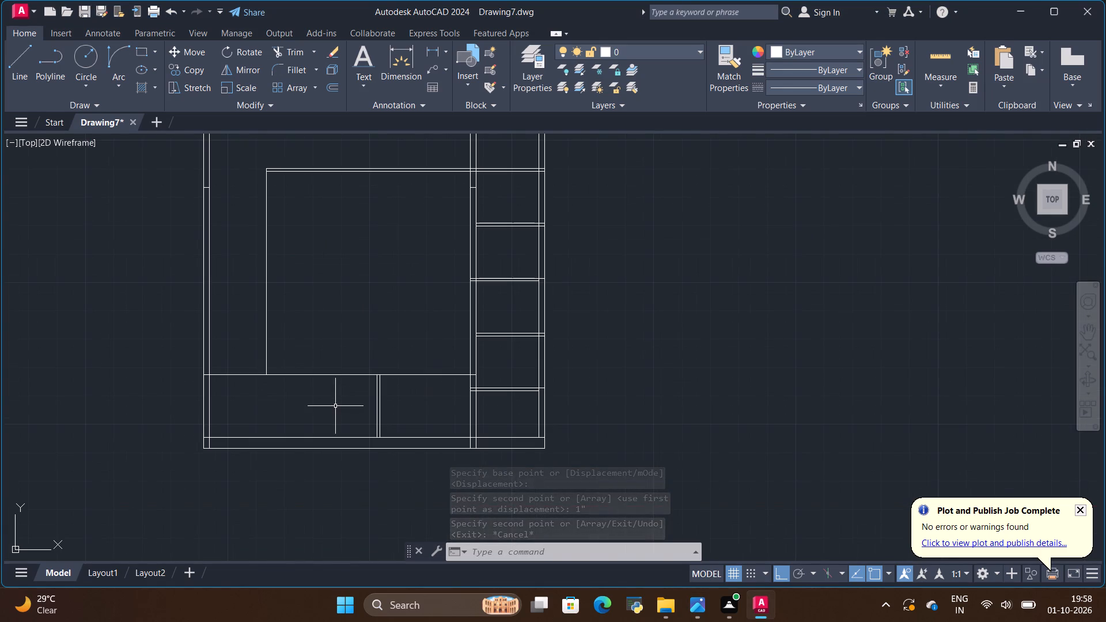
scroll(317, 379, up, 1)
key(alt+Tab)
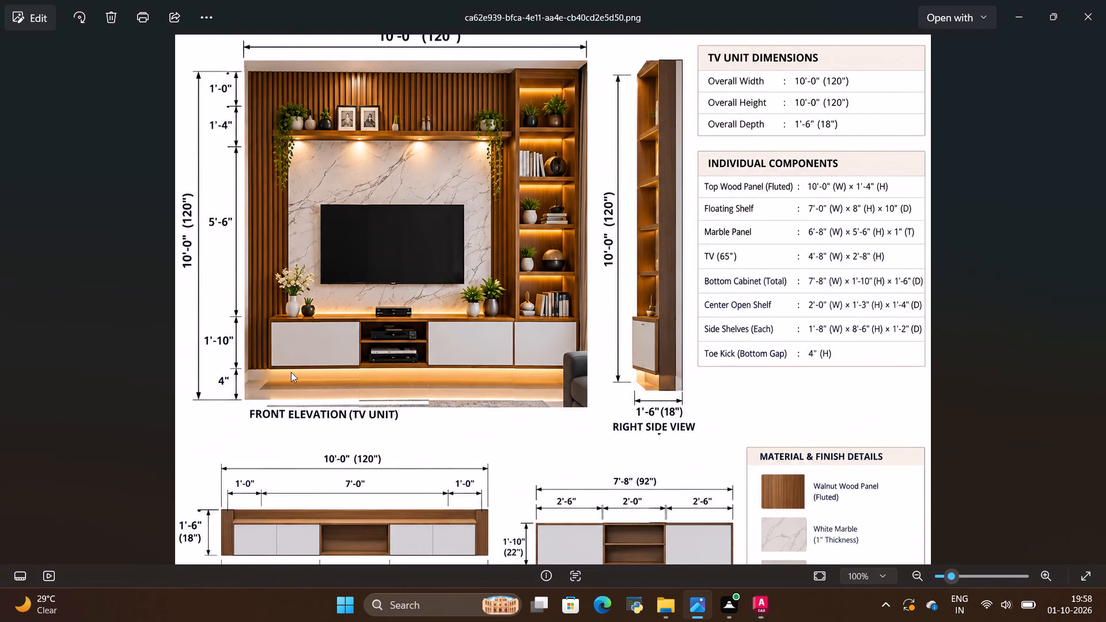
key(alt+Tab)
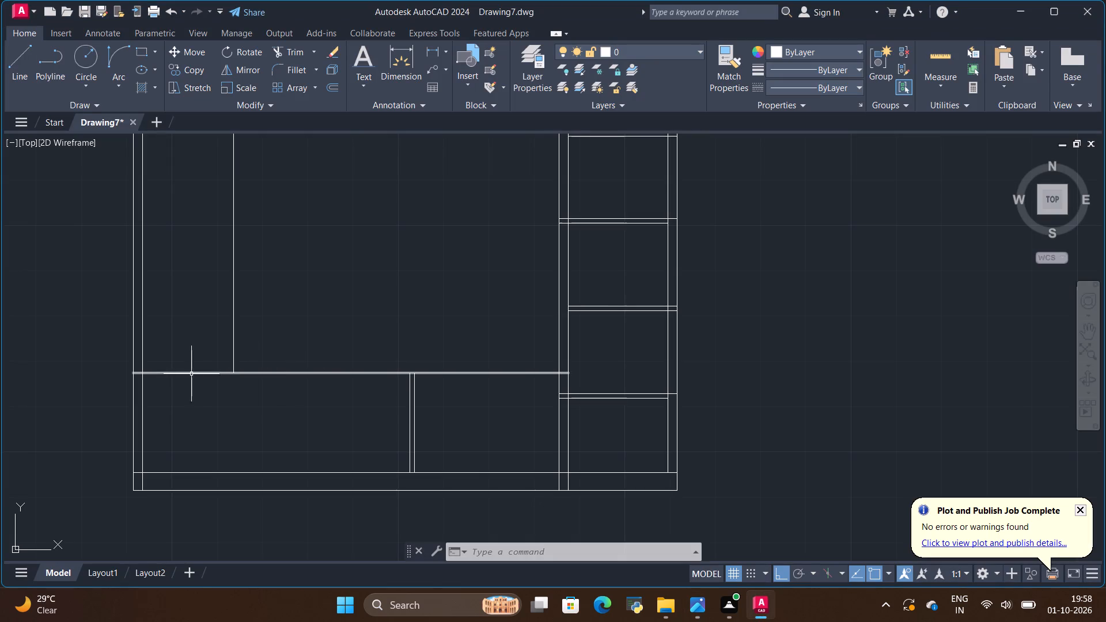
click(297, 51)
drag(198, 339, 210, 396)
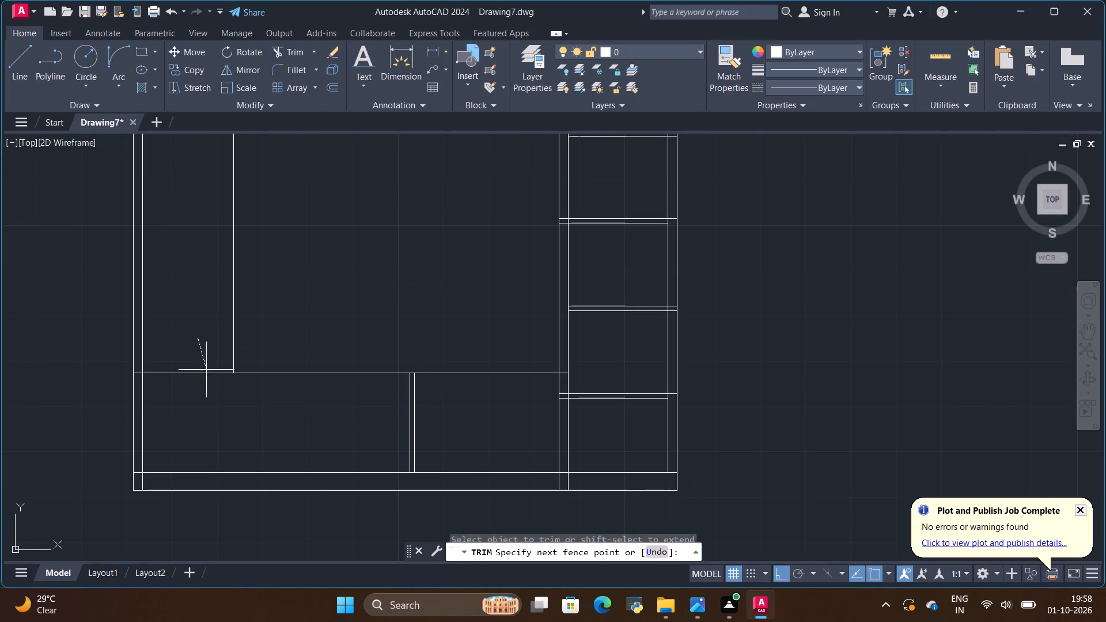
drag(210, 396, 214, 417)
key(alt+Tab)
key(alt+Tab)
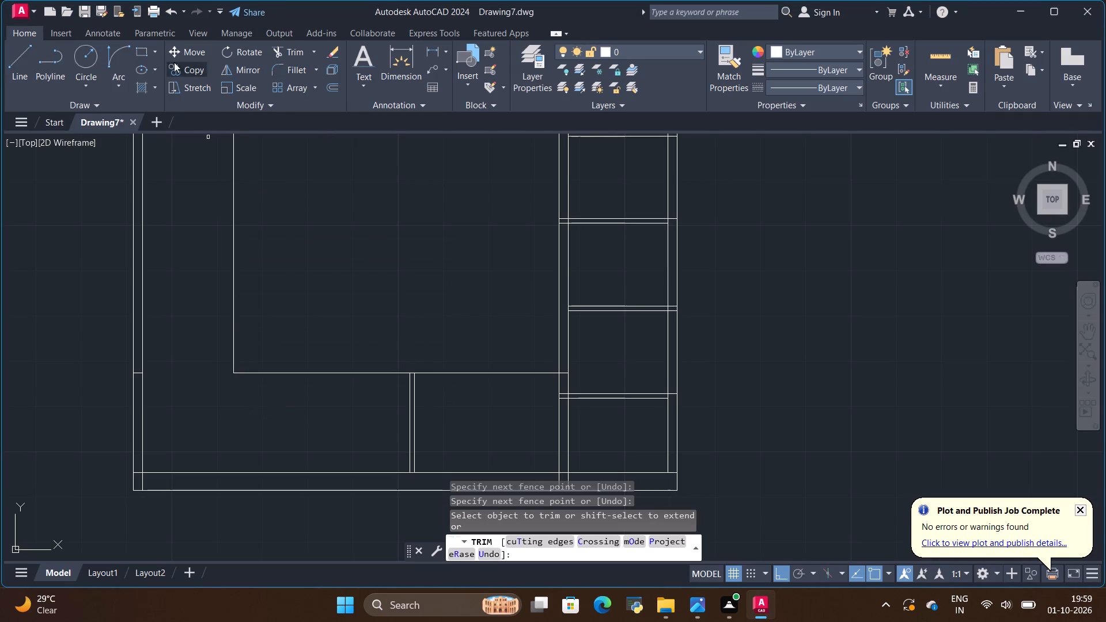
Draw a vertical line from the marble panel's lower-left corner down to the toe-kick line.
click(22, 66)
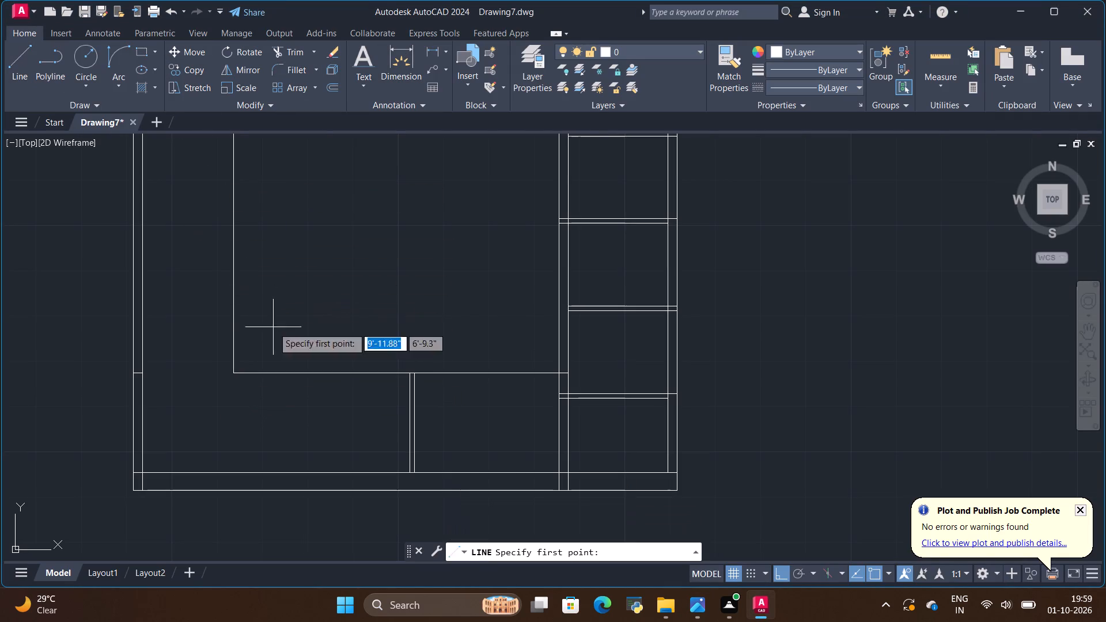
click(234, 372)
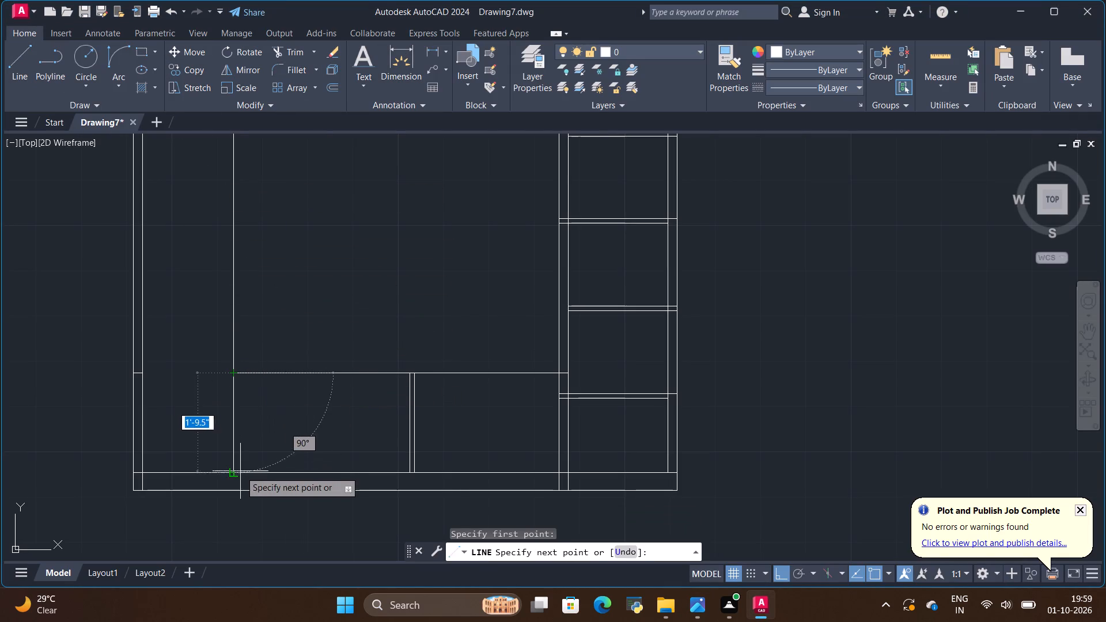
click(240, 472)
key(Escape)
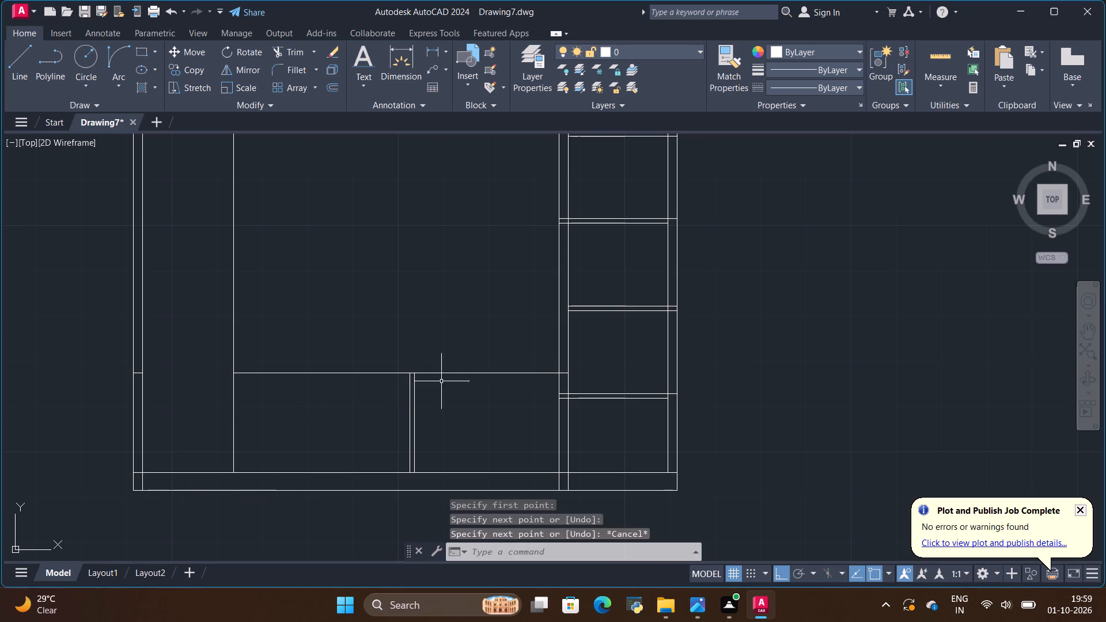
Trim the cabinet's top line on both sides of the centre partition, from the marble panel's left edge to the divider.
scroll(446, 374, down, 1)
scroll(526, 408, up, 1)
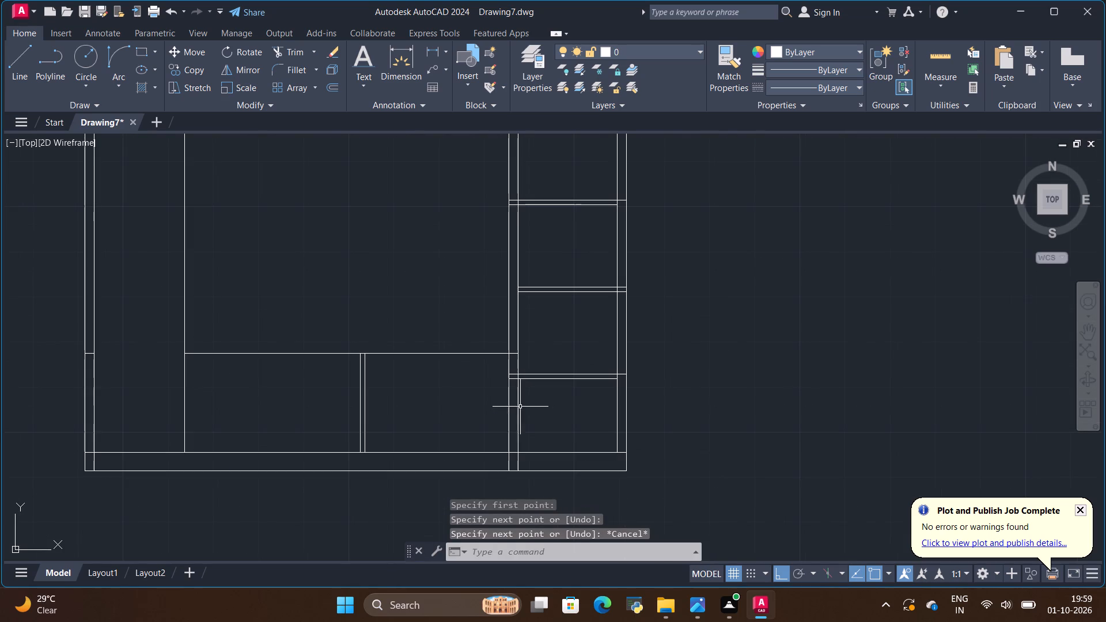
click(301, 52)
drag(324, 315, 327, 361)
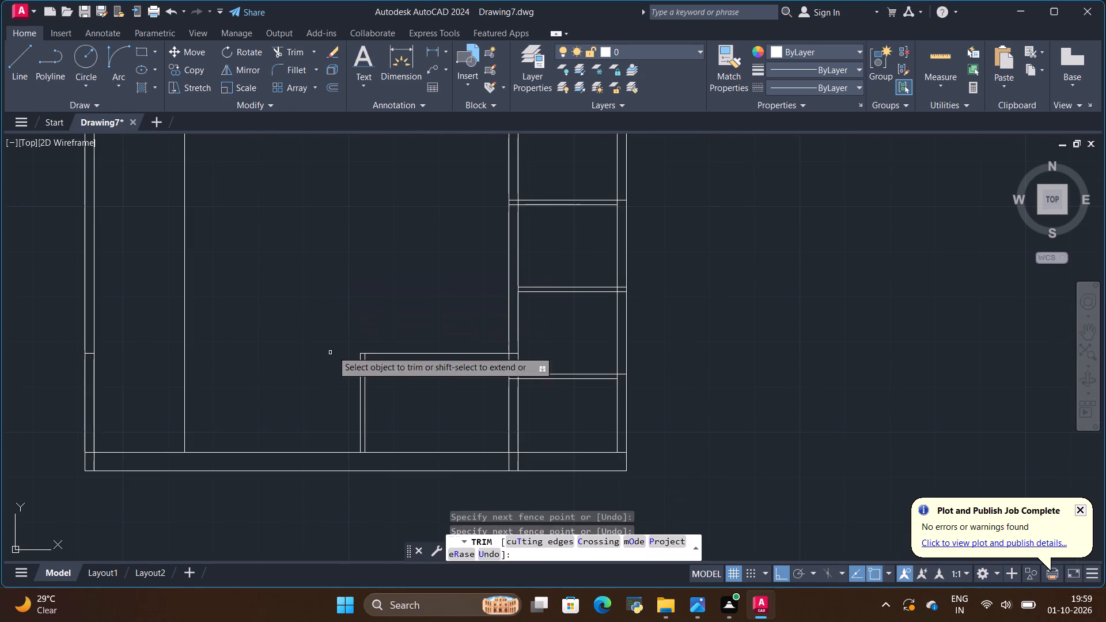
drag(379, 326, 398, 354)
drag(400, 341, 409, 361)
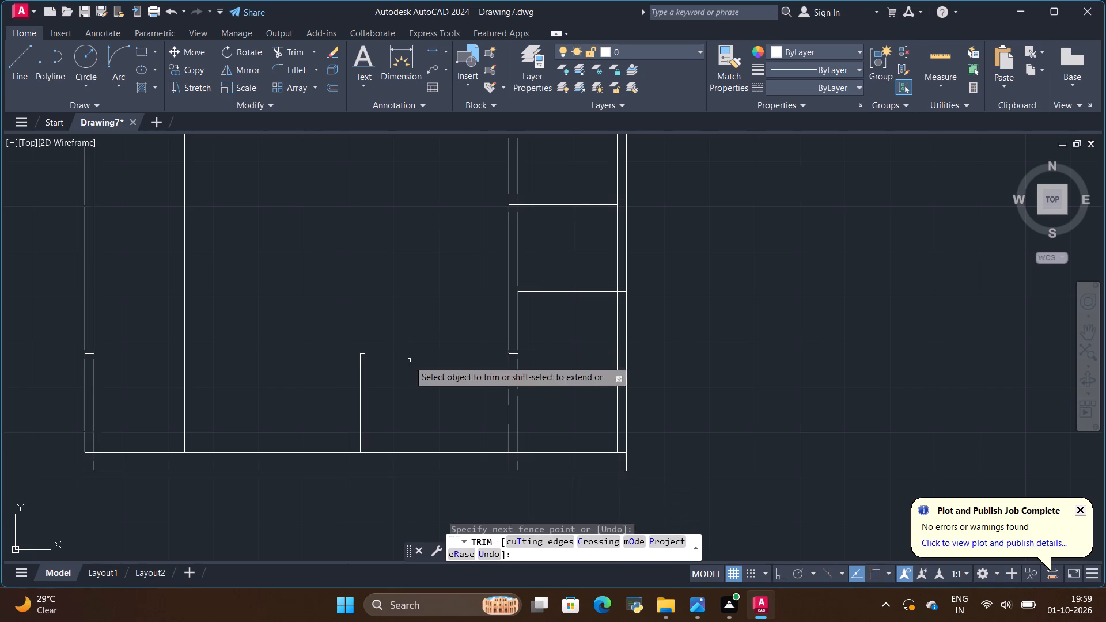
Draw a horizontal line from the divider at the lowest shelf's underside level to the vertical line at the marble panel's left edge.
click(31, 66)
scroll(641, 430, up, 1)
scroll(436, 354, up, 1)
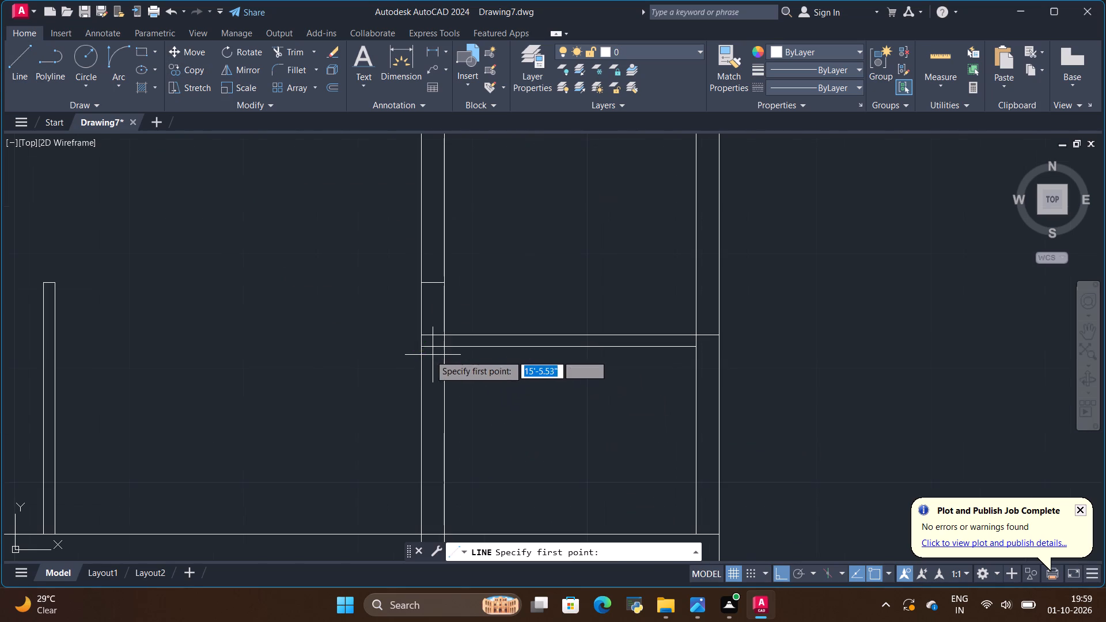
click(425, 348)
scroll(574, 365, down, 2)
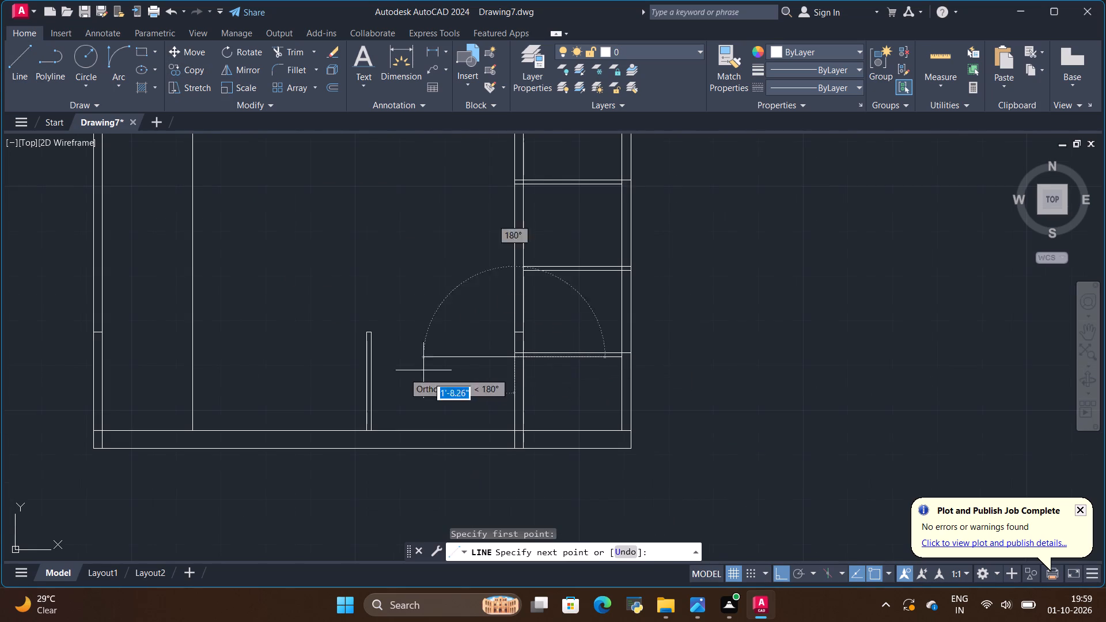
click(190, 360)
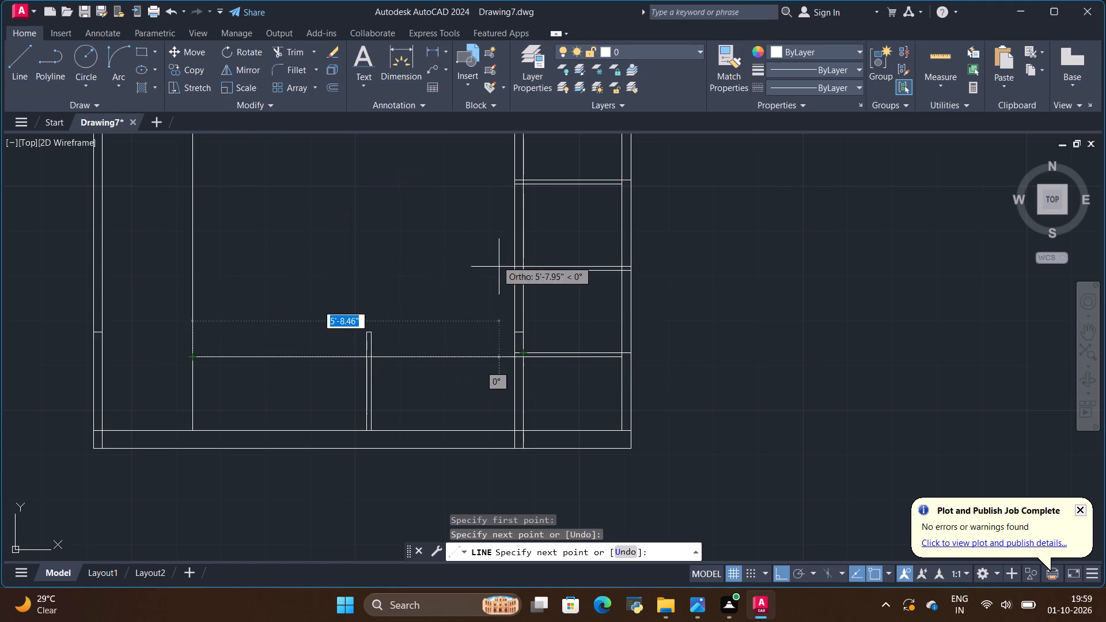
key(Escape)
Draw a parallel horizontal line at the lowest shelf's top level, from the divider to the marble panel's left edge line.
click(23, 55)
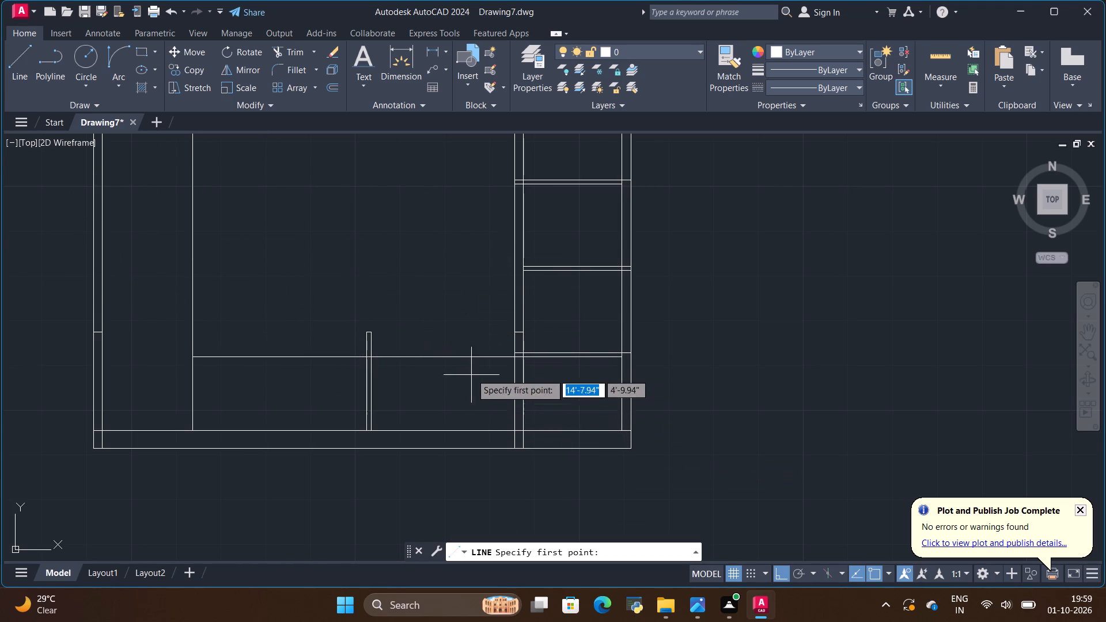
scroll(489, 366, up, 3)
click(540, 320)
scroll(494, 313, down, 3)
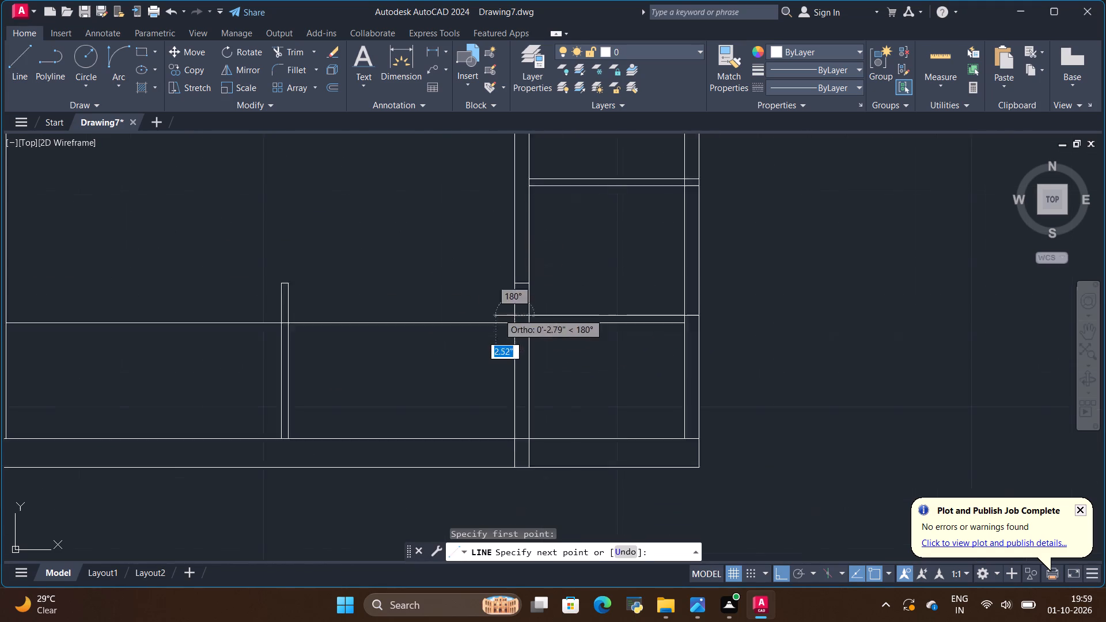
scroll(176, 312, up, 1)
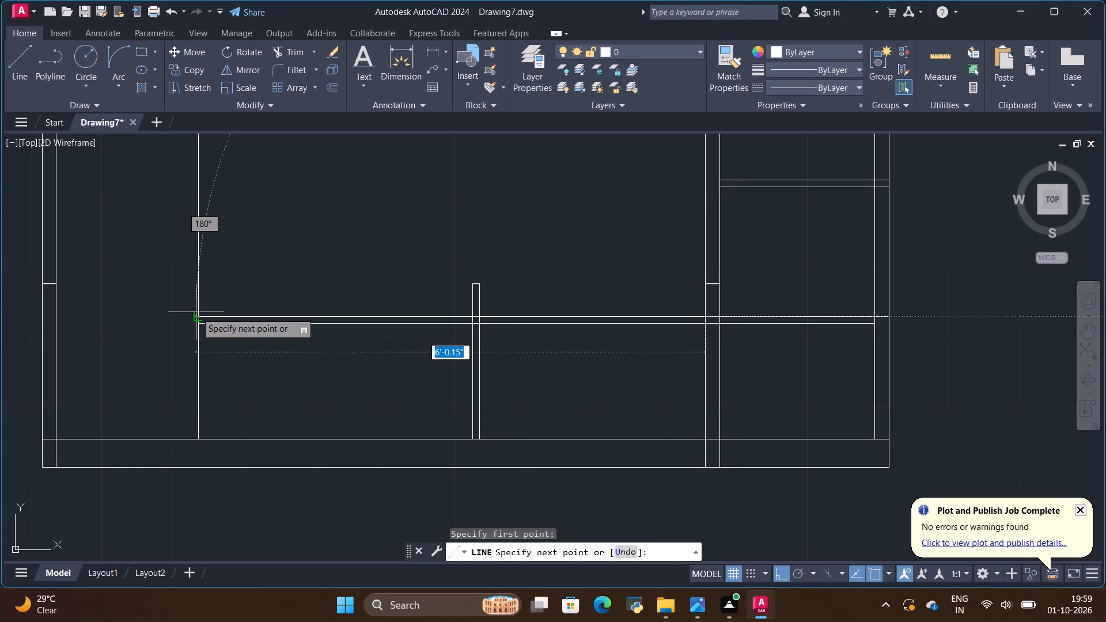
scroll(200, 300, up, 2)
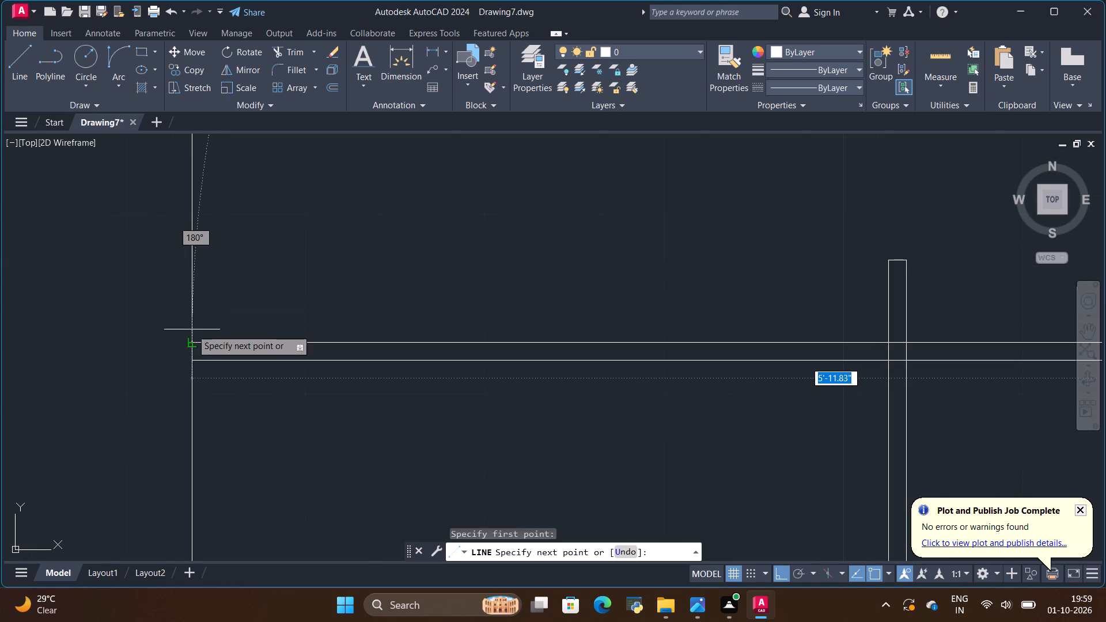
click(189, 336)
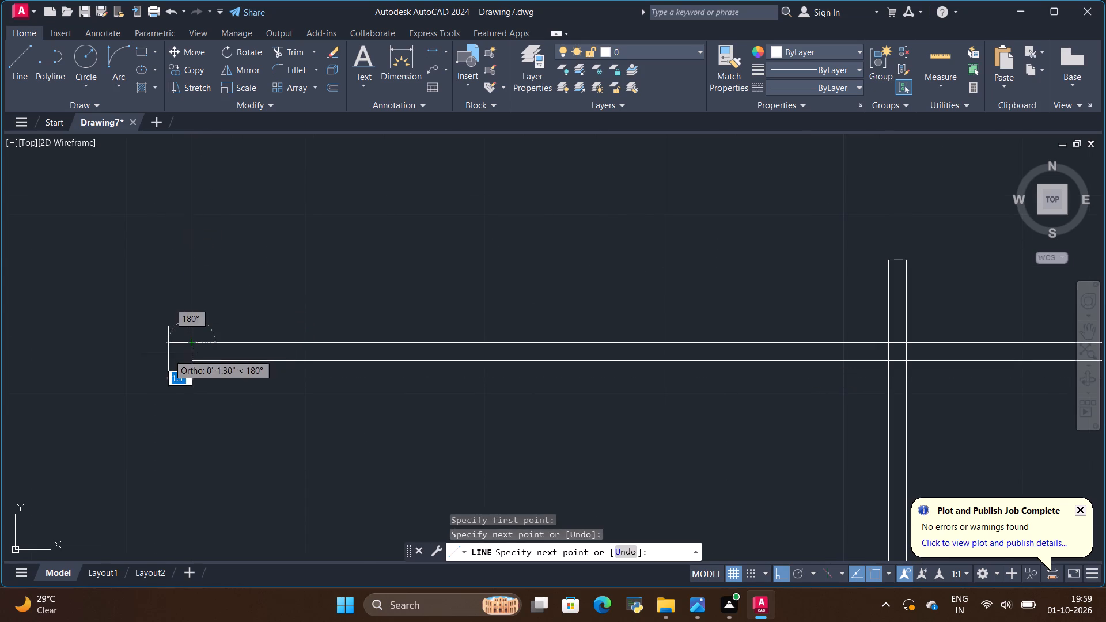
key(Escape)
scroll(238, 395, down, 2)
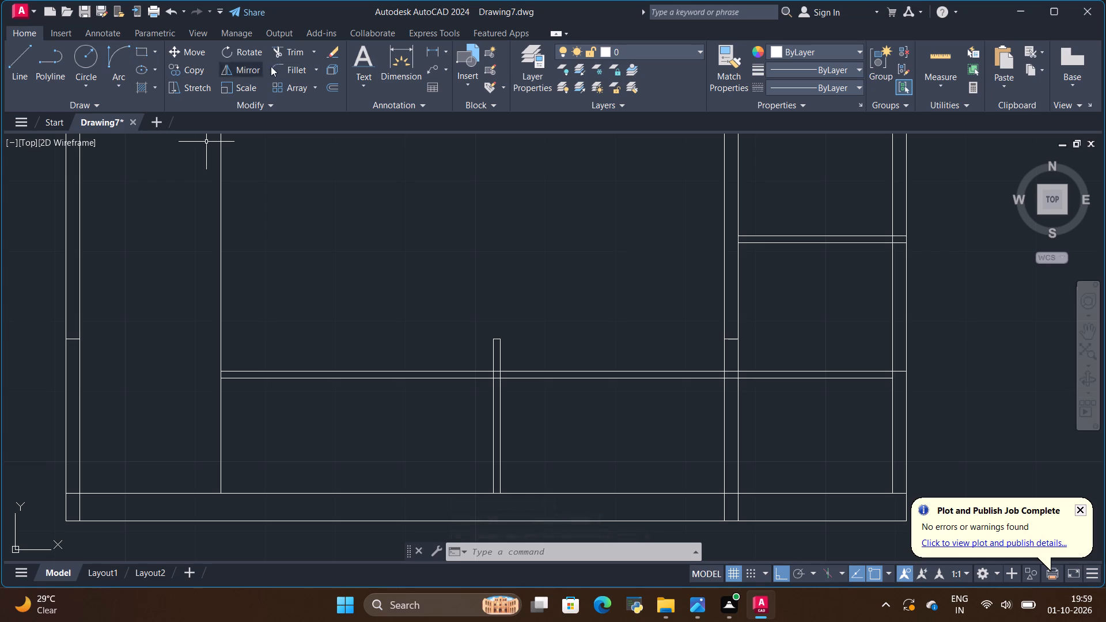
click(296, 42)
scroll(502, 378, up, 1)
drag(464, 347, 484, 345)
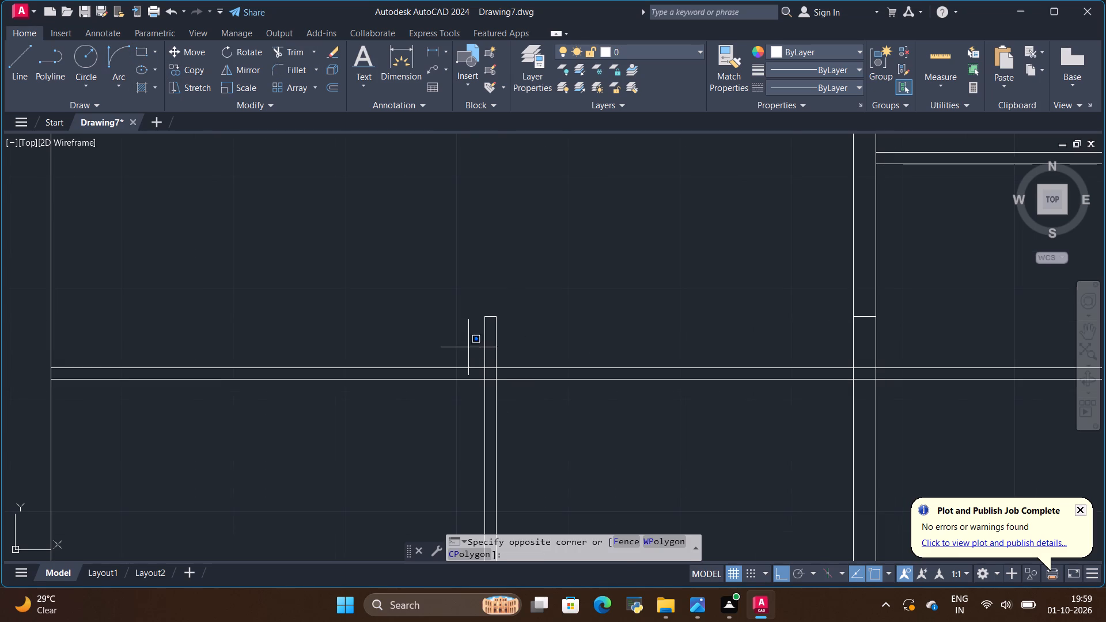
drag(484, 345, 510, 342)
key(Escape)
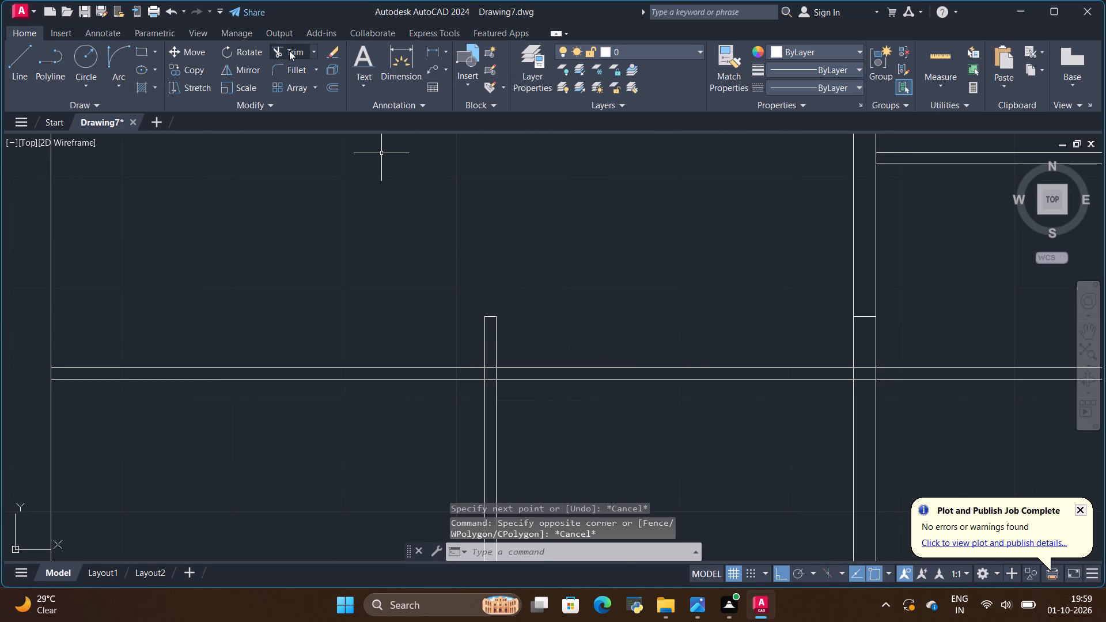
Trim the part of the centre partition that projects above the new cabinet top lines, including its short top cap.
click(289, 51)
drag(459, 344, 488, 316)
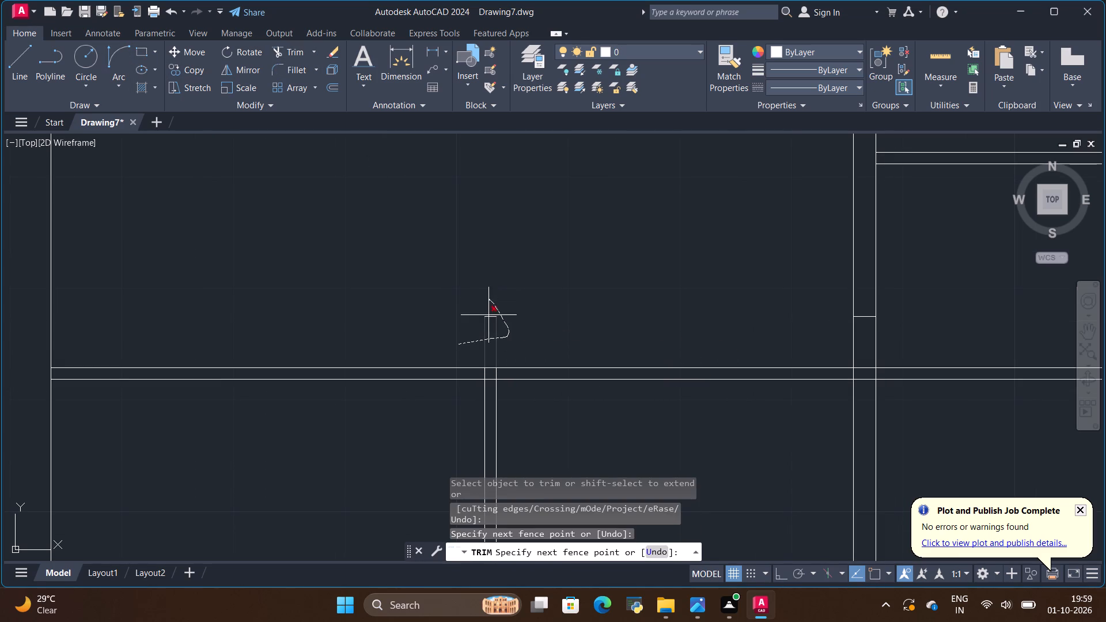
drag(488, 316, 490, 316)
Compare the drawn front elevation with the reference sheet's front elevation and cabinet layout.
scroll(444, 299, down, 2)
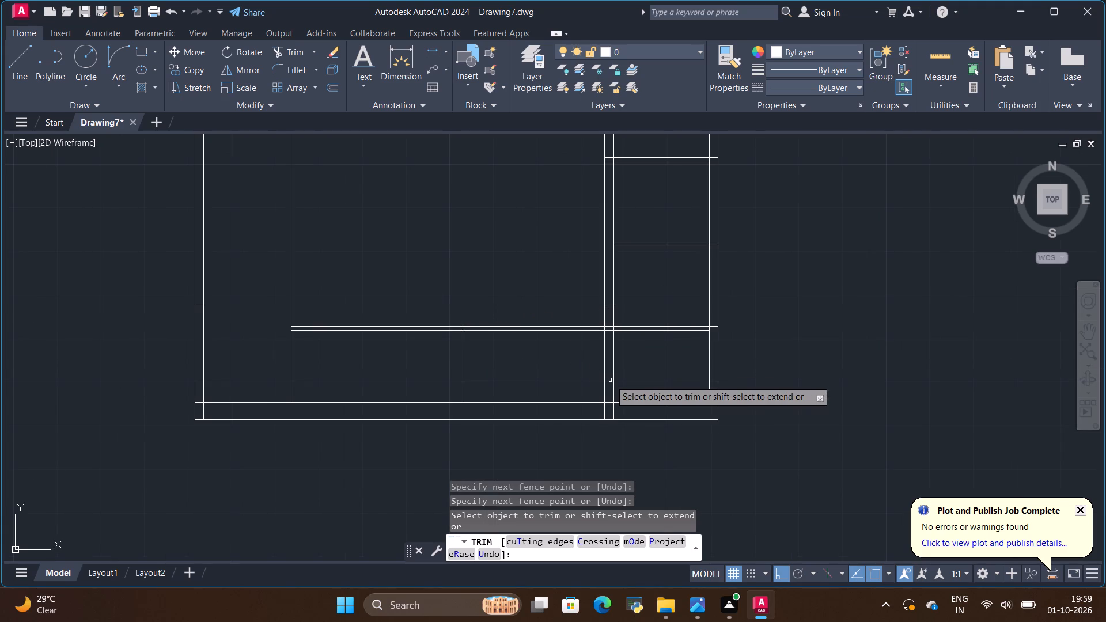
key(alt+Tab)
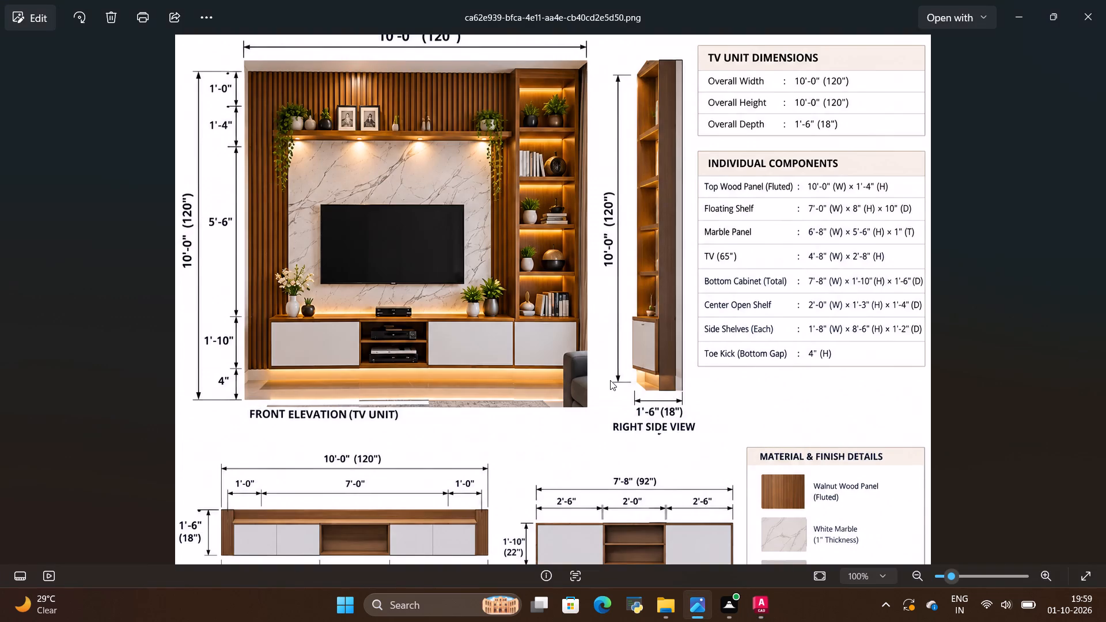
key(alt+Tab)
key(alt+Tab)
scroll(503, 410, down, 1)
key(alt+Tab)
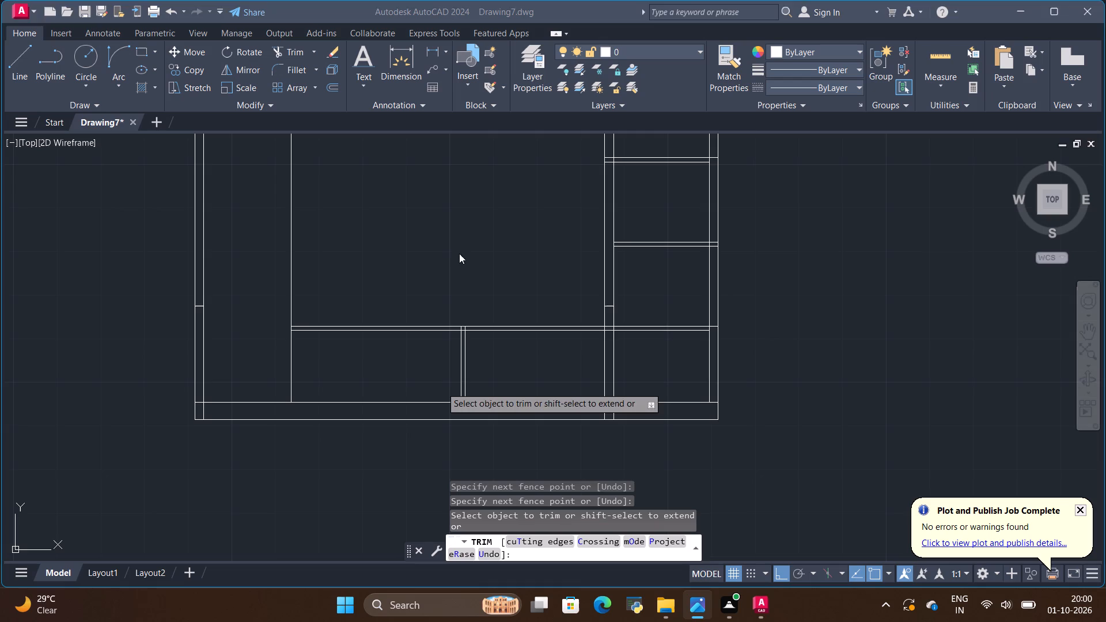
scroll(487, 332, down, 3)
scroll(475, 270, up, 2)
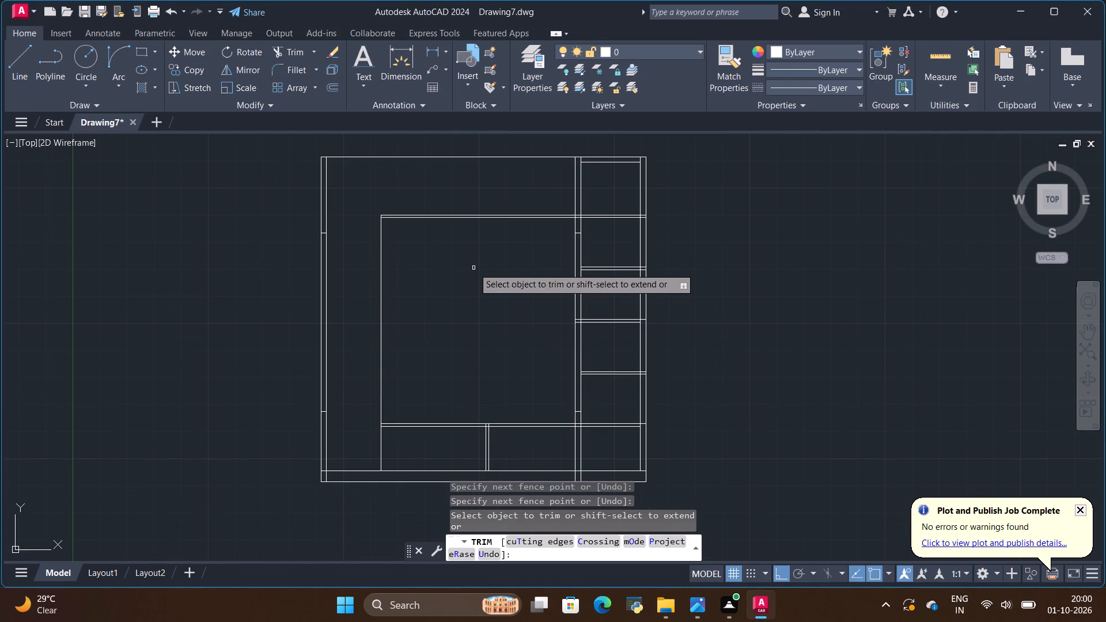
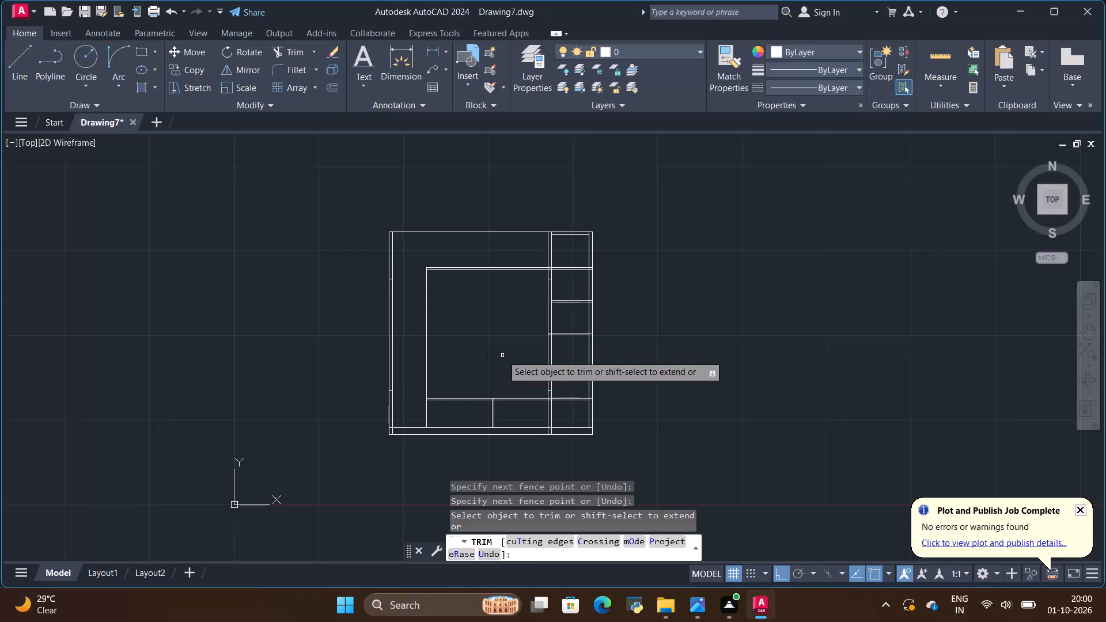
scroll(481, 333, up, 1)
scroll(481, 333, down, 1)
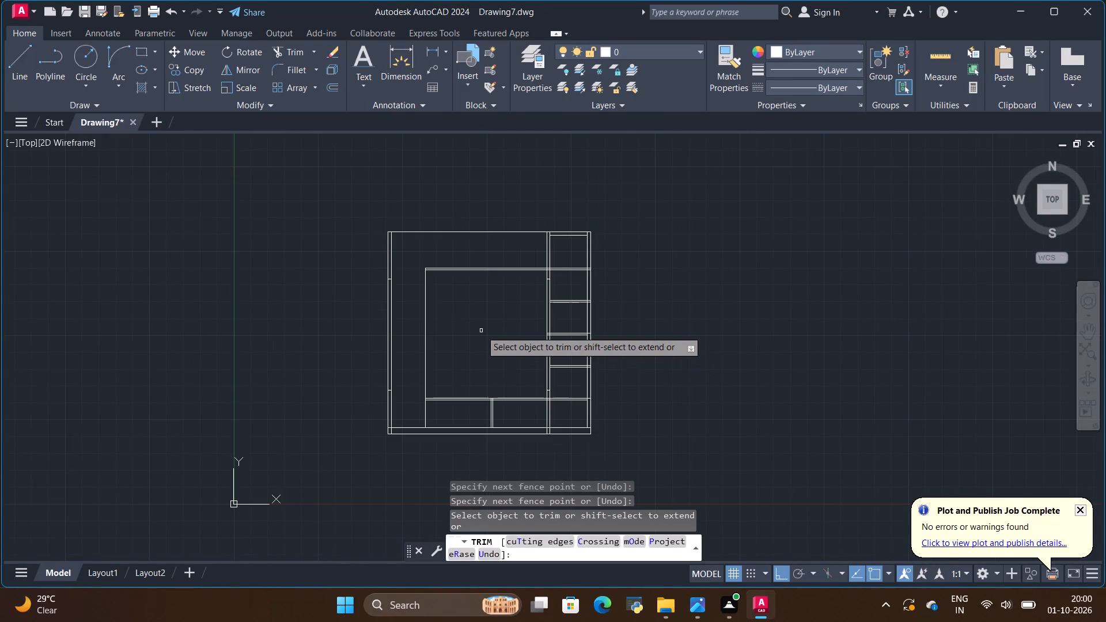
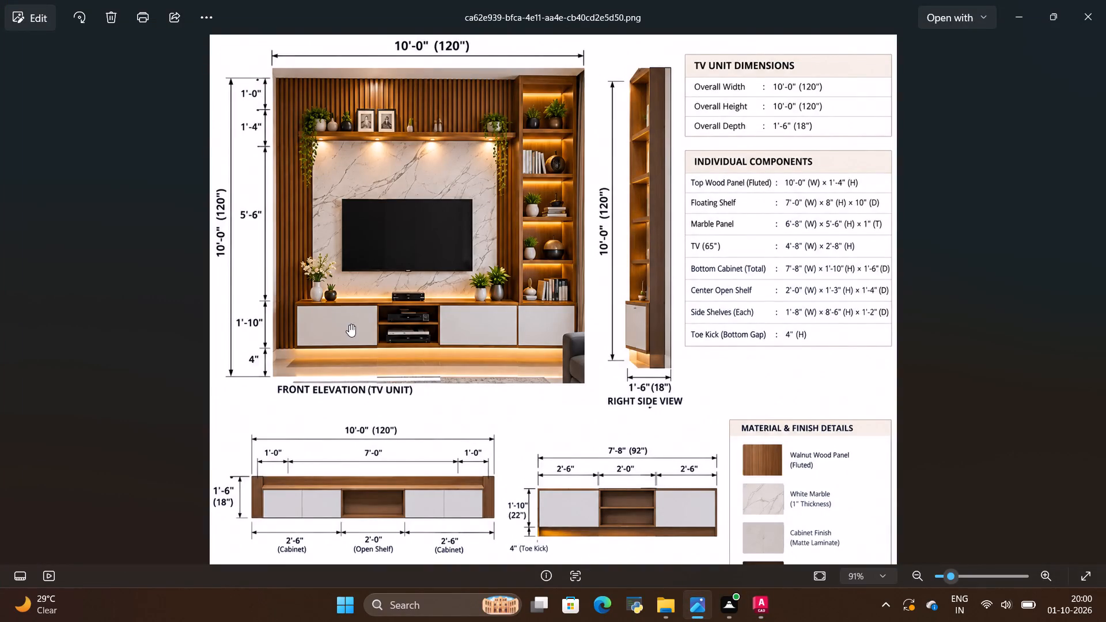
Draw a horizontal line across the bottom cabinet from the midpoint of the vertical divider to the side shelf's nearest vertical edge.
key(alt+Tab)
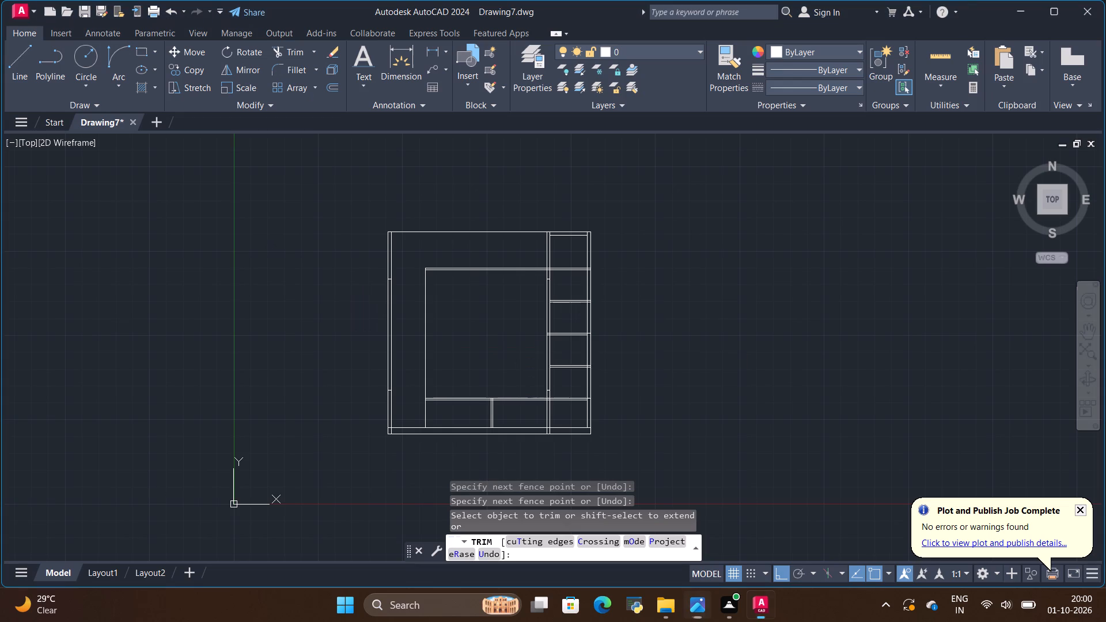
scroll(444, 420, up, 1)
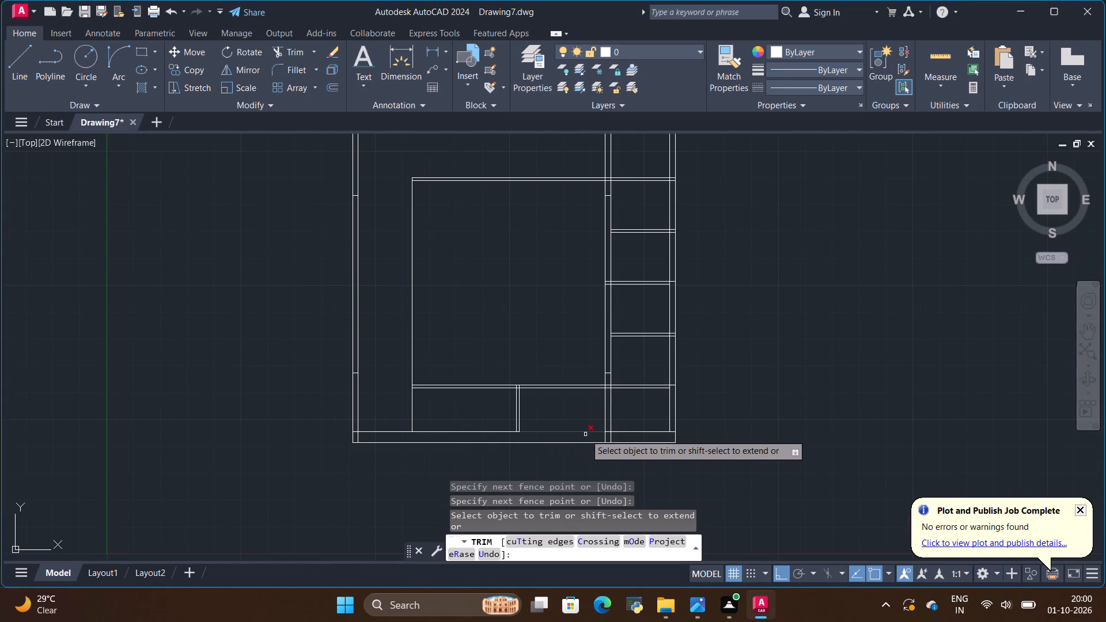
scroll(588, 434, down, 2)
key(alt+Tab)
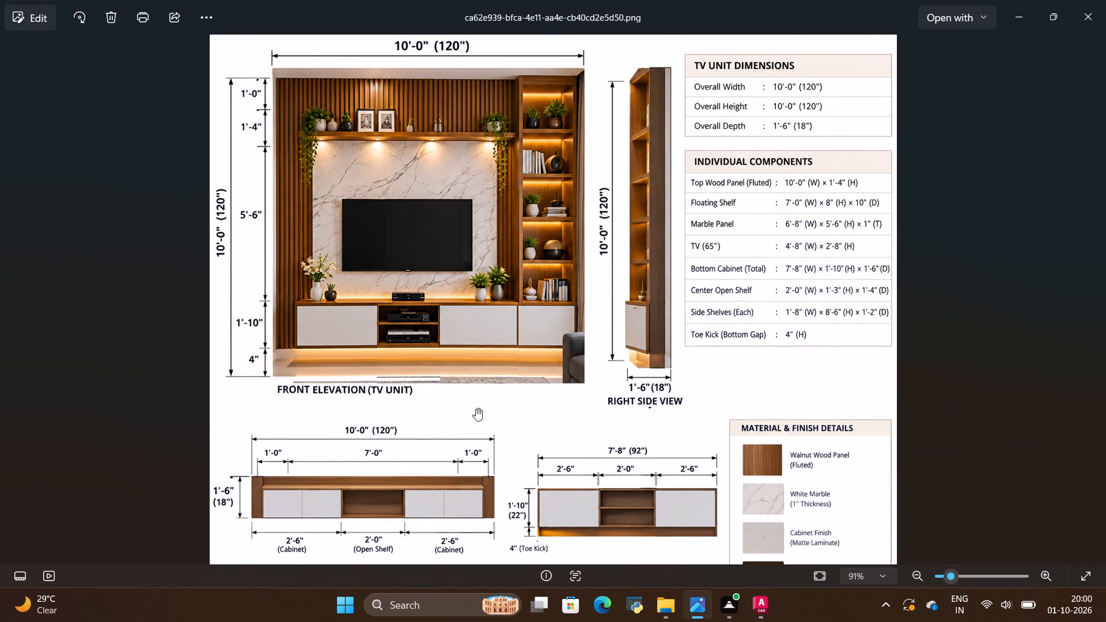
key(alt+Tab)
scroll(550, 419, up, 2)
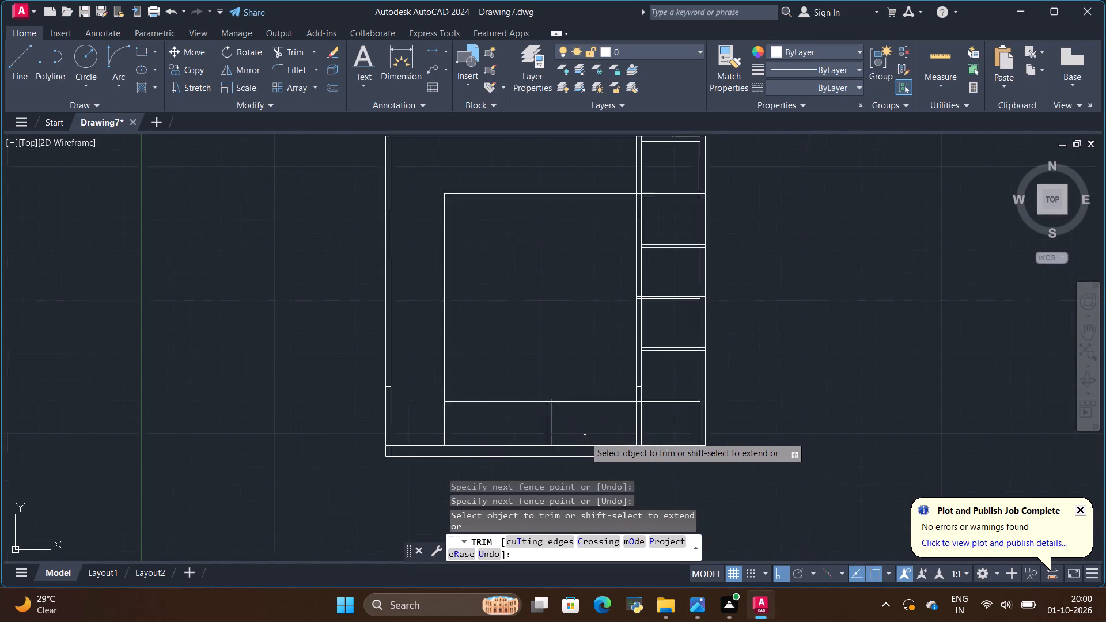
scroll(585, 437, up, 1)
click(20, 62)
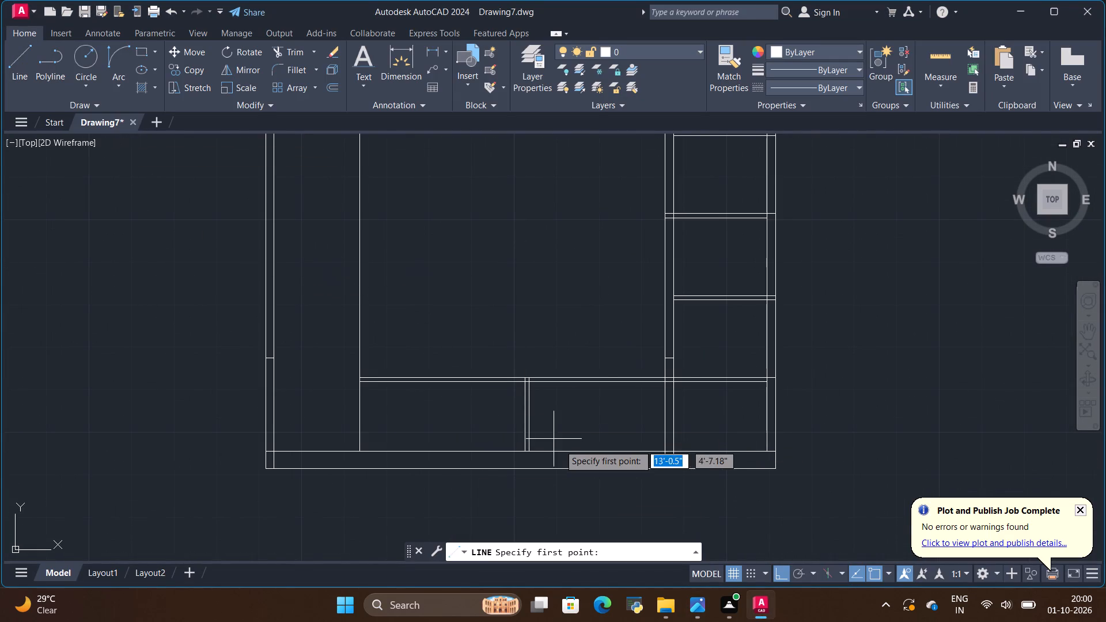
scroll(561, 447, up, 1)
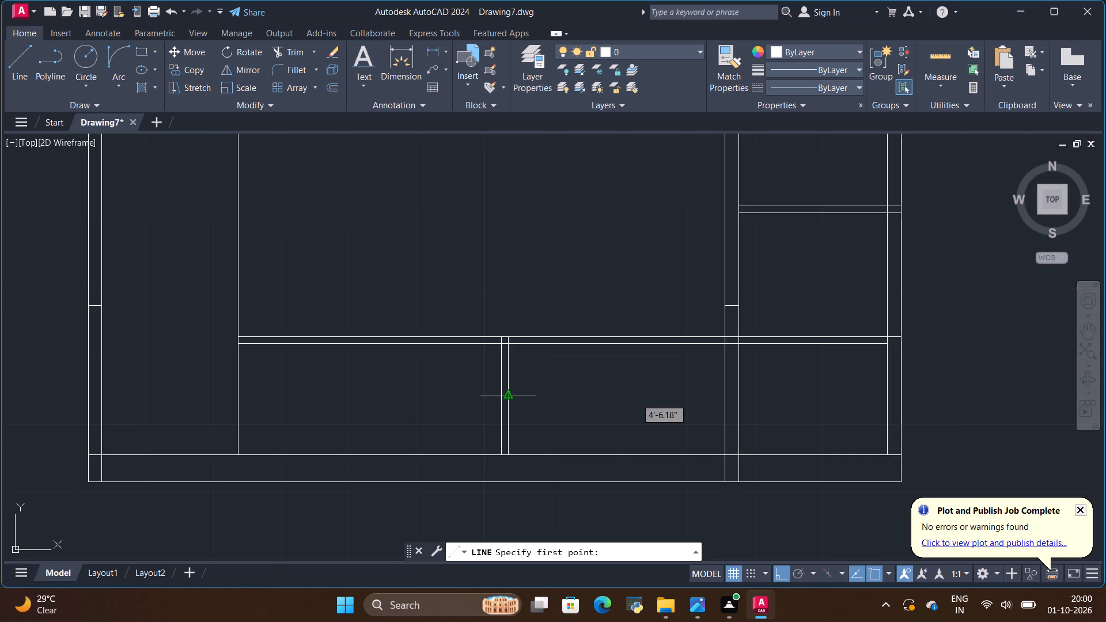
click(509, 399)
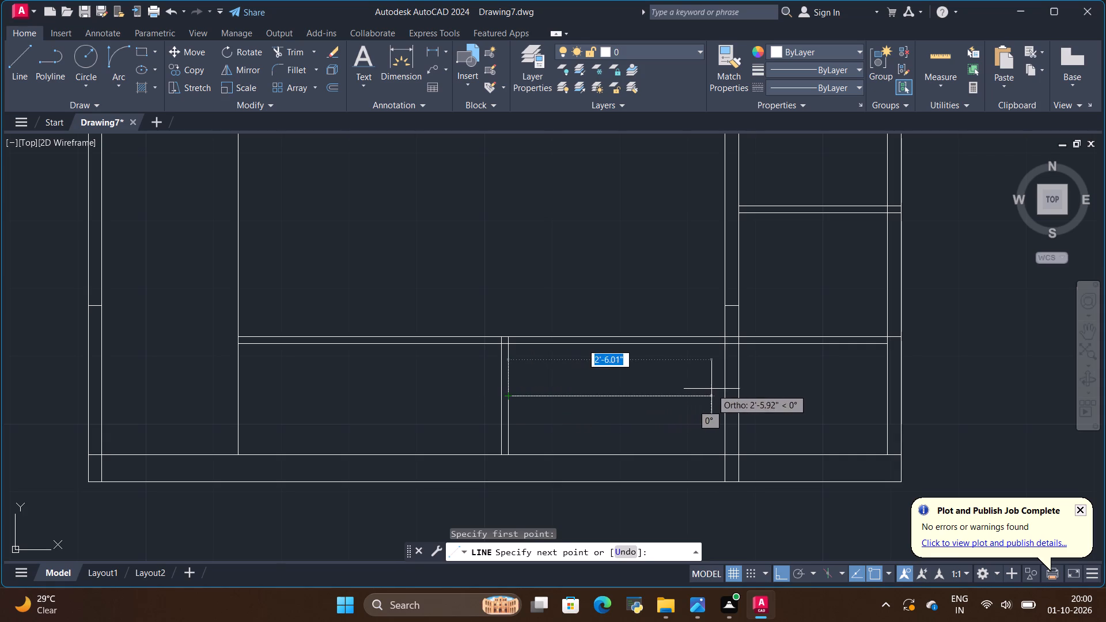
click(724, 391)
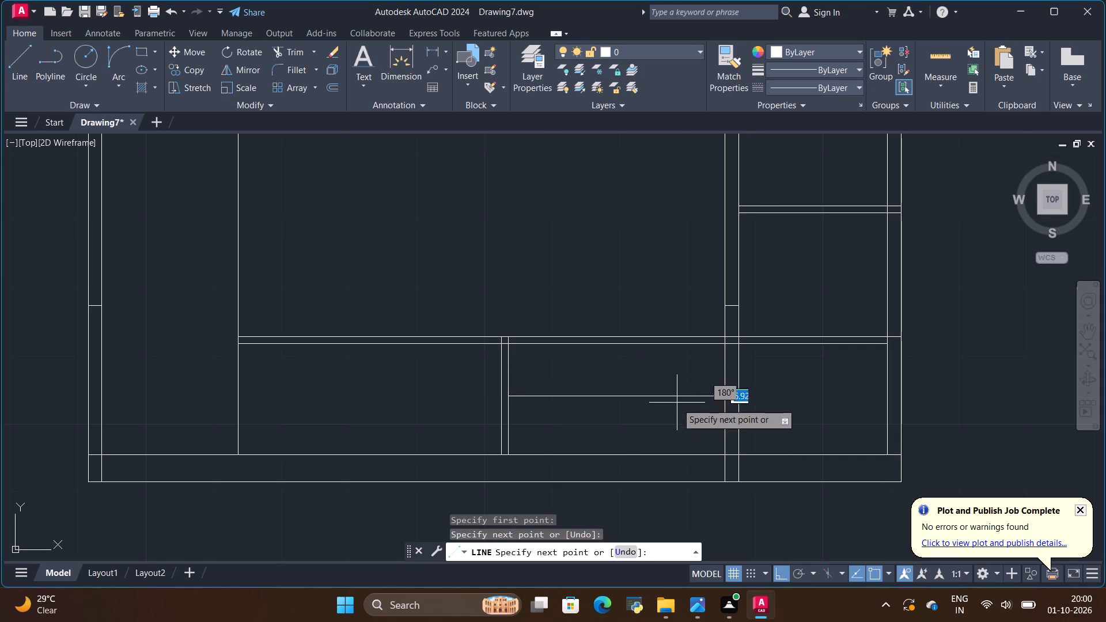
key(Escape)
Copy the new horizontal line 0.5" upward and 0.5" downward to form the open shelf board in the bottom cabinet.
click(633, 397)
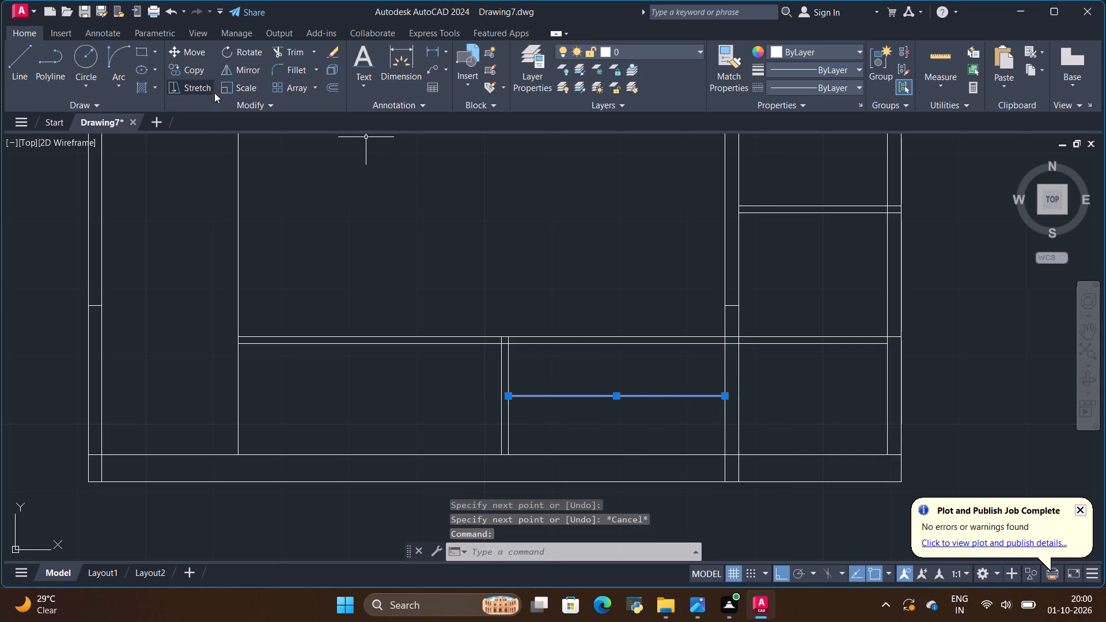
click(196, 70)
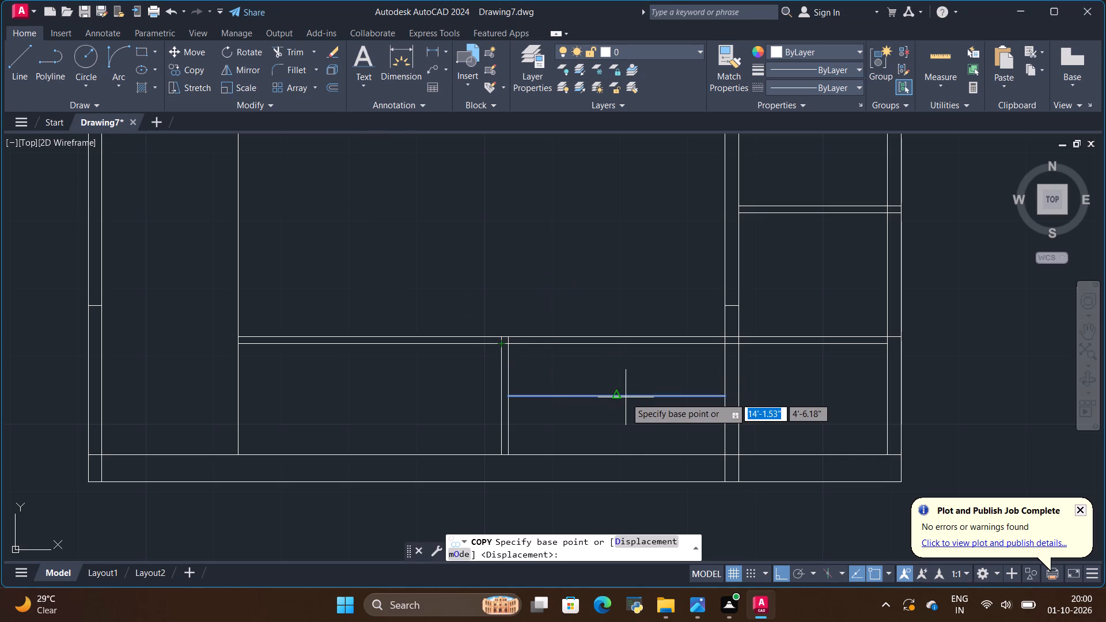
click(616, 396)
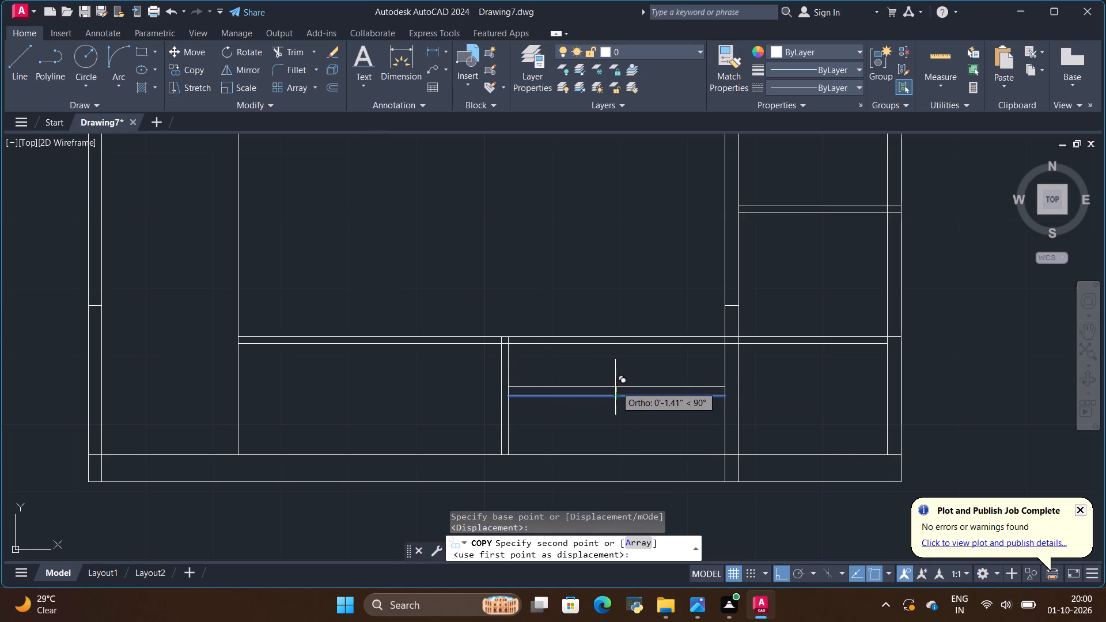
key(BackSpace)
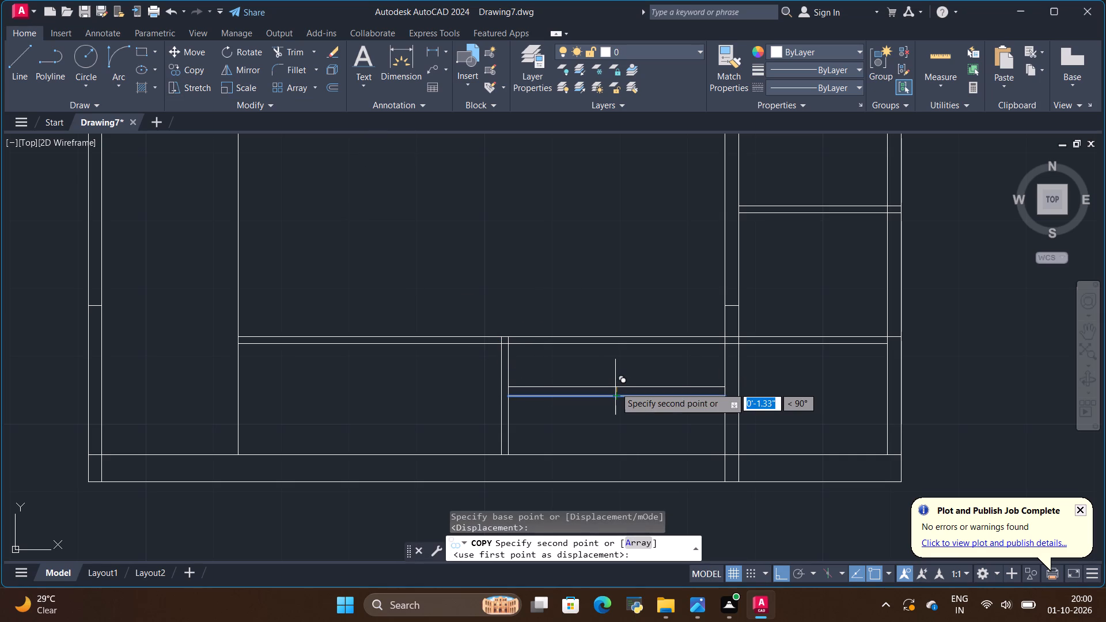
key(BackSpace)
text(.5)
key(shift+quotedbl)
key(Return)
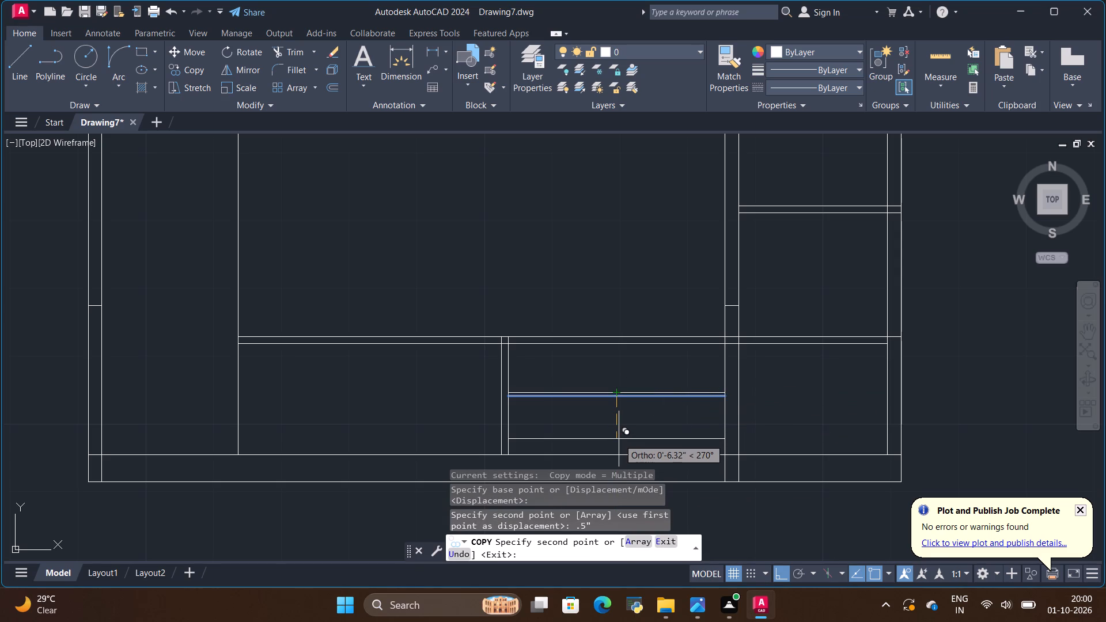
key(BackSpace)
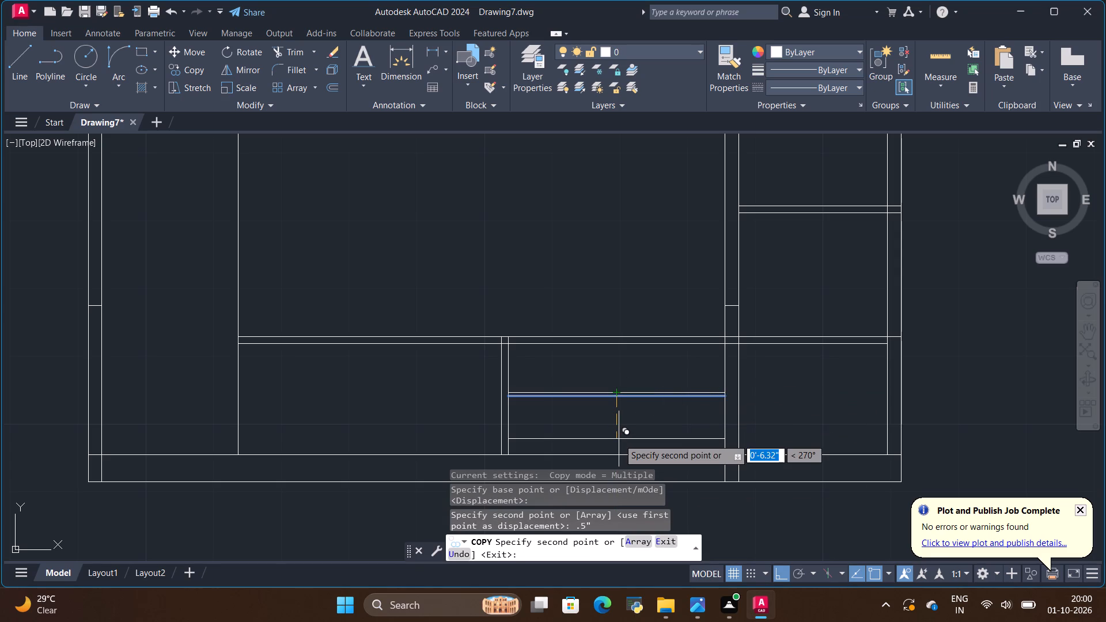
key(BackSpace)
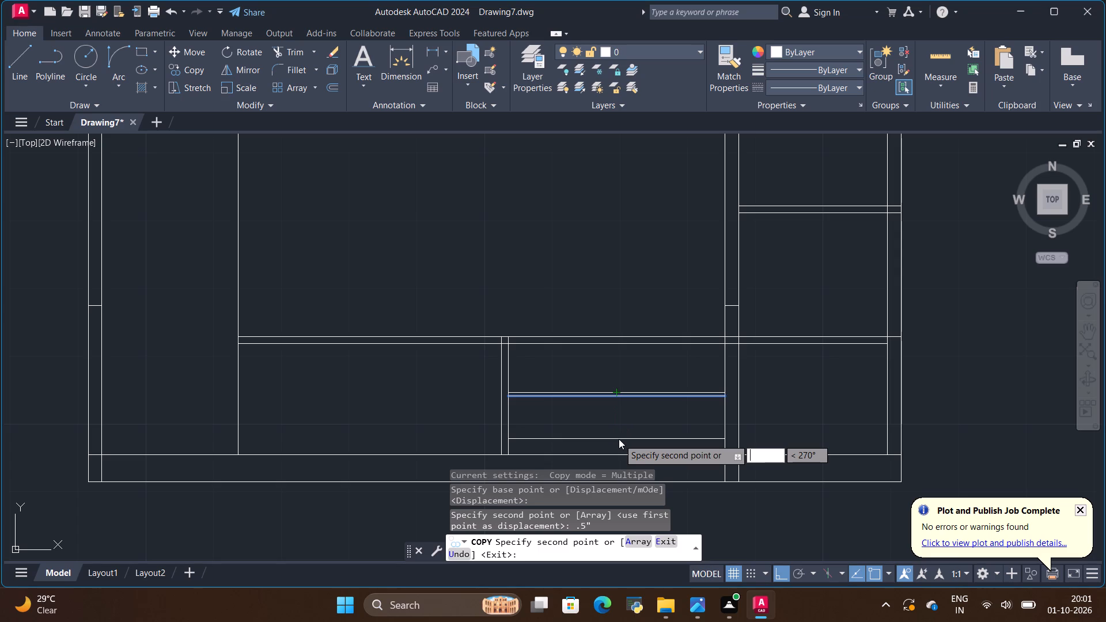
text(.5)
key(shift+quotedbl)
key(Return)
key(Escape)
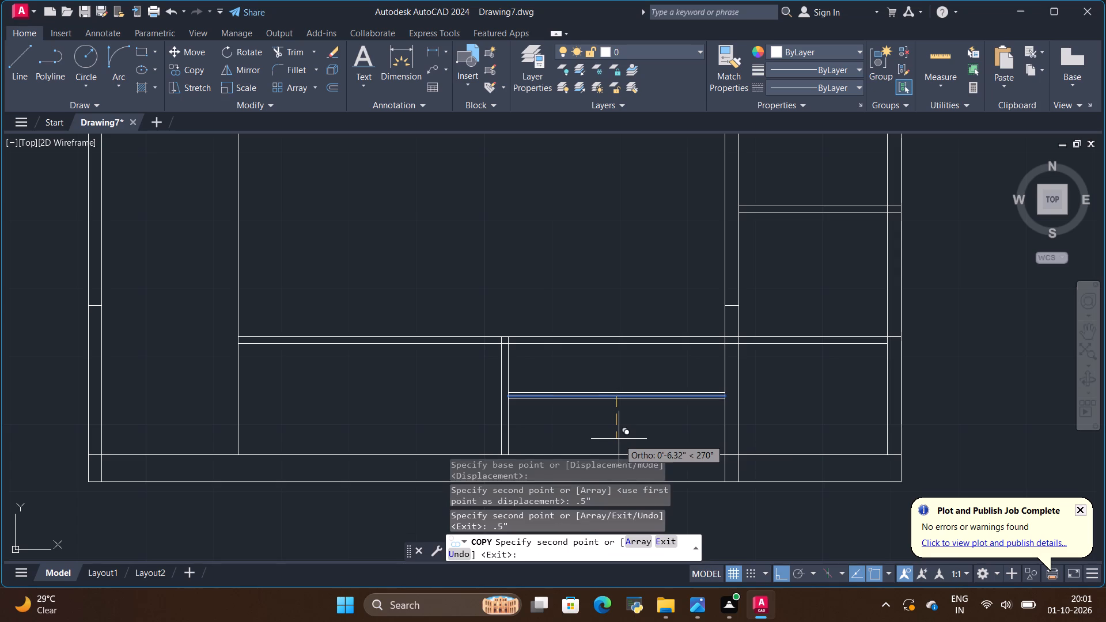
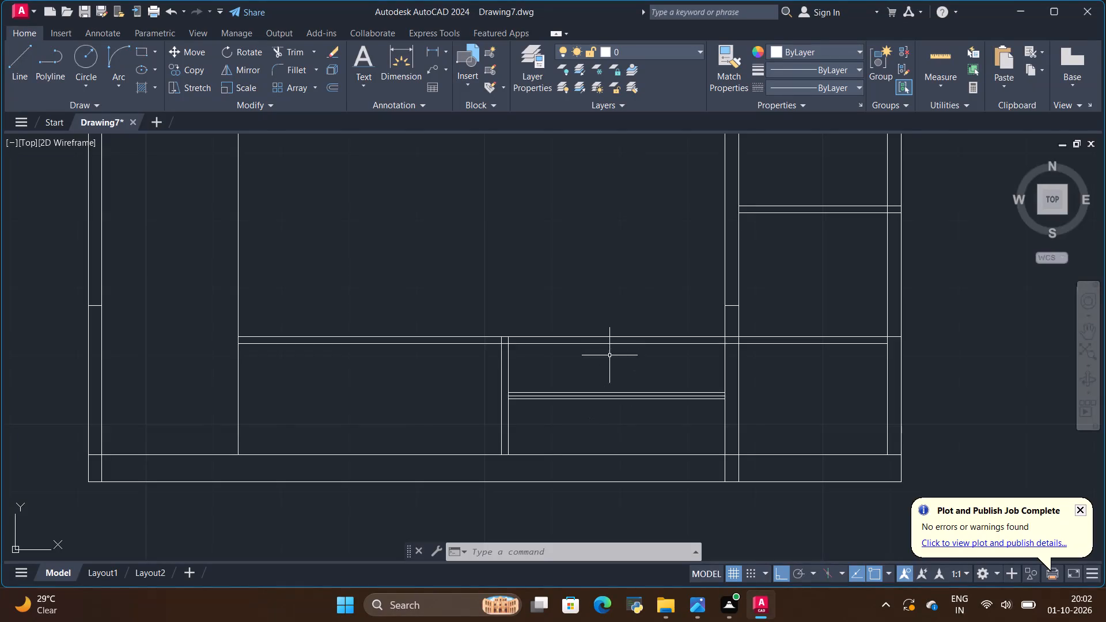
Trim away the middle line of the open shelf board in the bottom cabinet, leaving its two outer lines.
scroll(623, 388, up, 5)
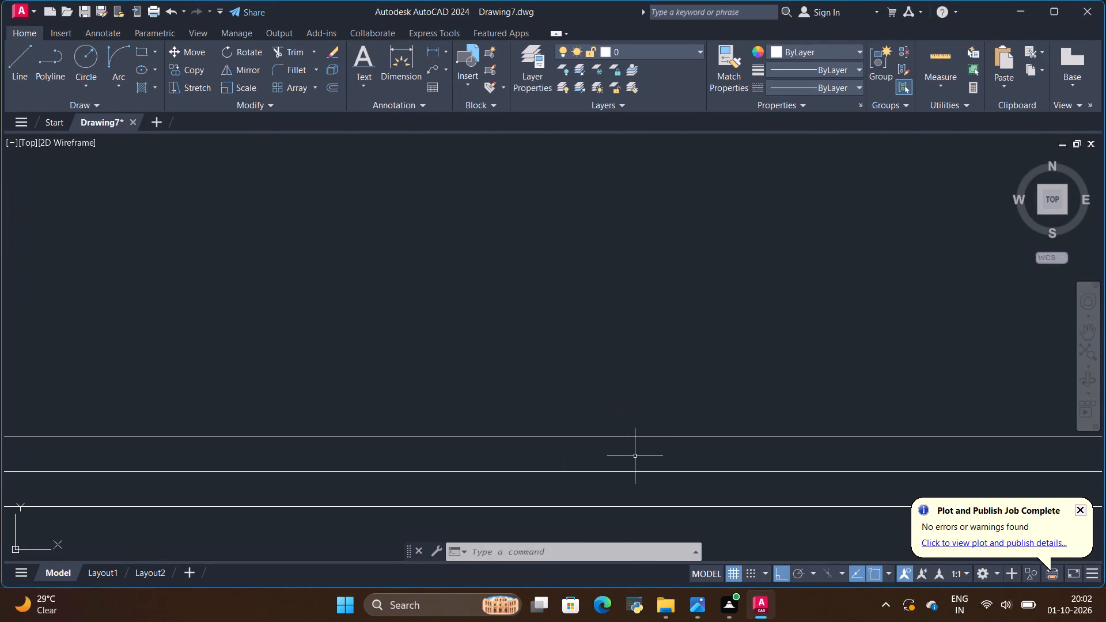
click(289, 55)
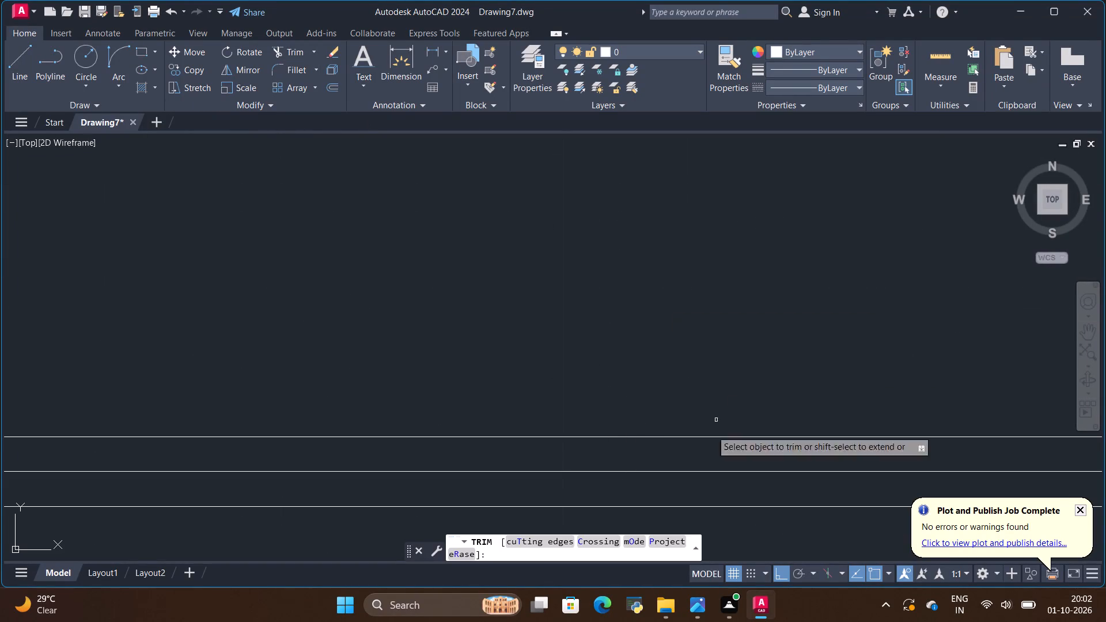
drag(692, 464, 704, 477)
scroll(684, 412, down, 3)
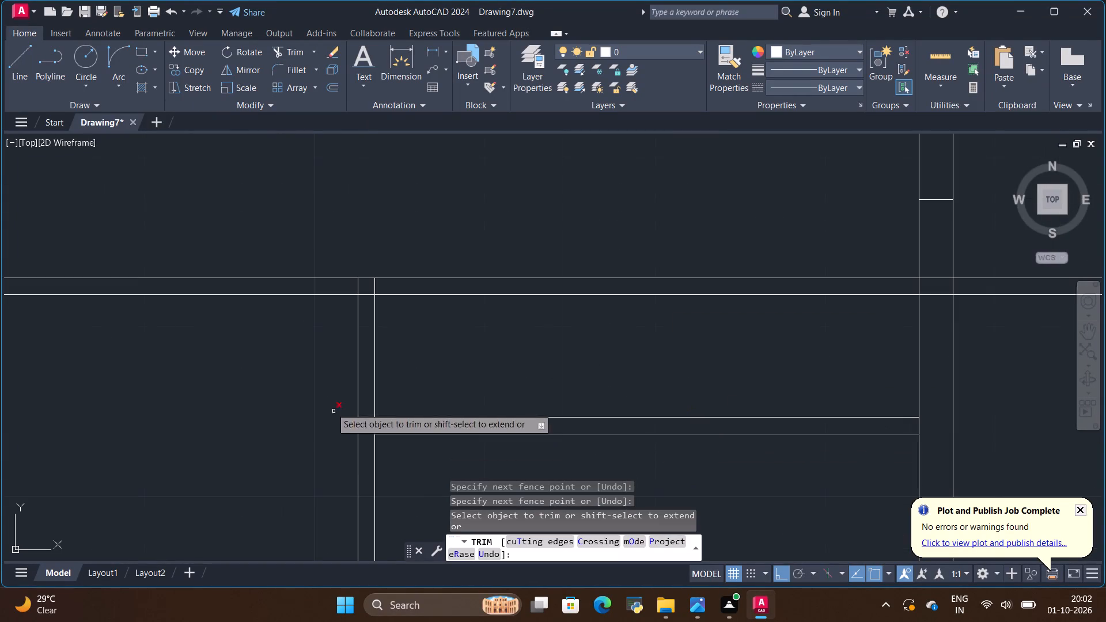
scroll(657, 361, down, 2)
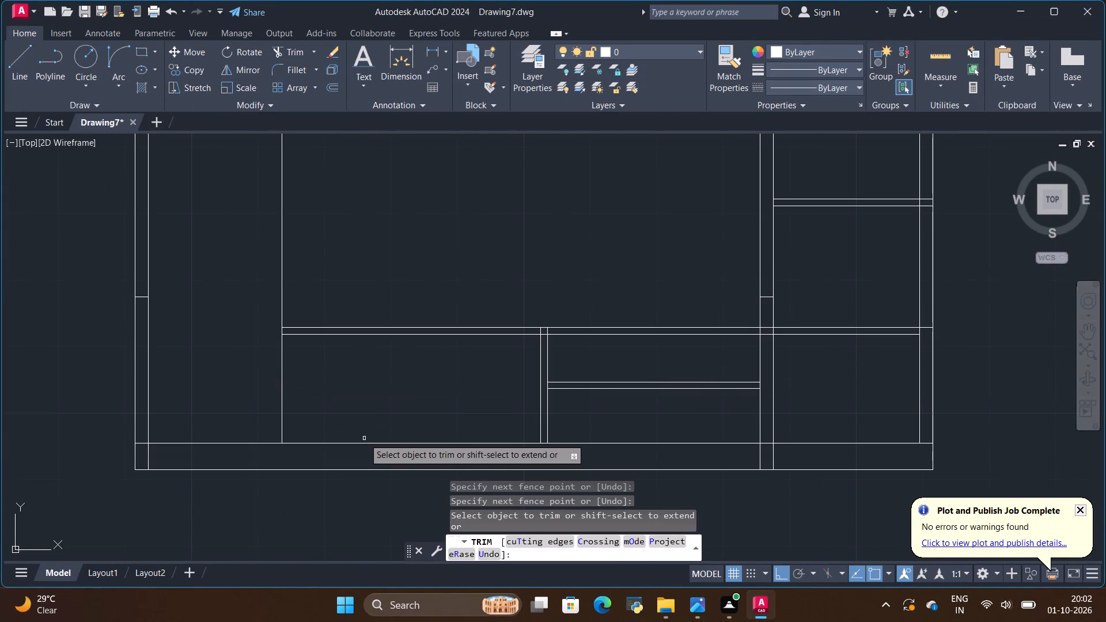
Compare the drawn elevation with the reference sheet's front elevation, examining the fluted wood panel area above the floating shelf.
key(alt+Tab)
key(alt+Tab)
scroll(425, 425, down, 2)
scroll(388, 318, down, 1)
scroll(388, 304, up, 1)
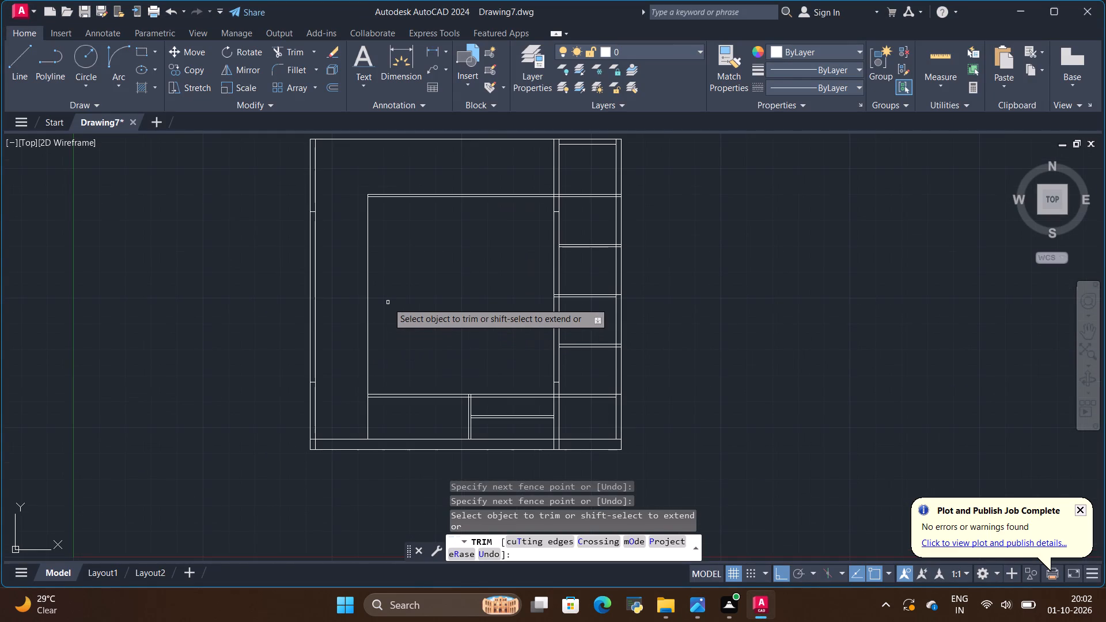
scroll(387, 291, down, 2)
scroll(390, 245, up, 2)
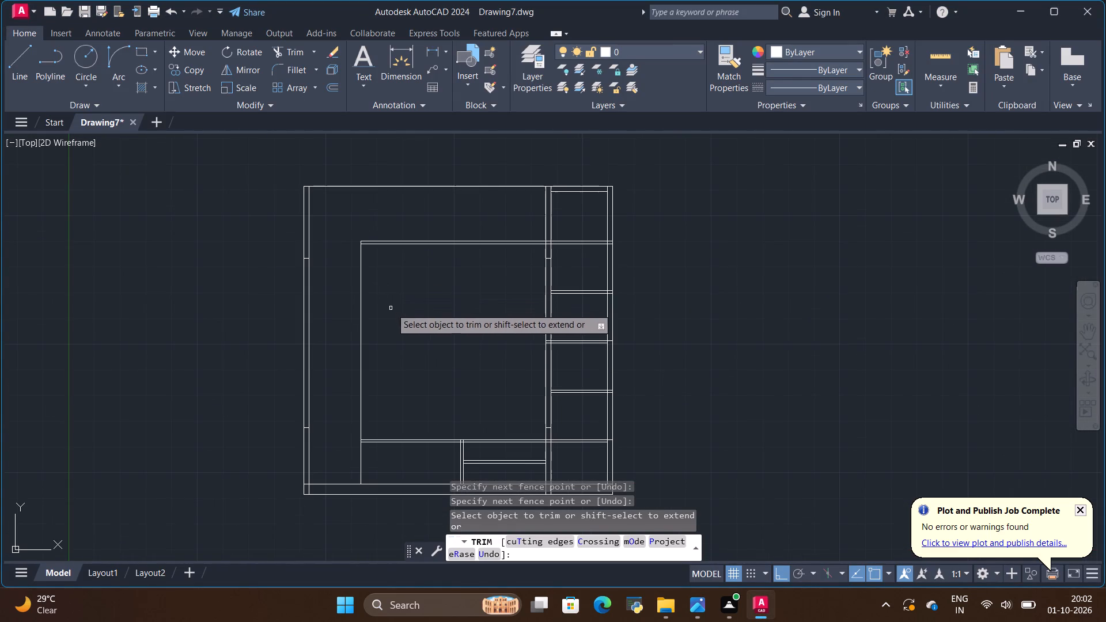
scroll(400, 347, up, 1)
scroll(400, 347, down, 1)
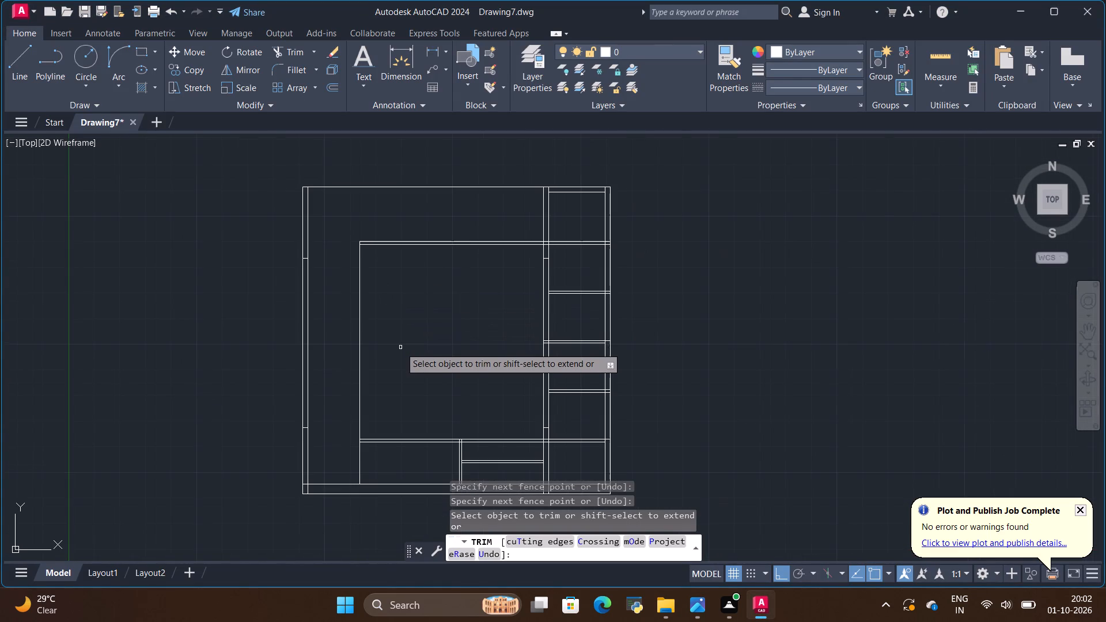
key(alt+Tab)
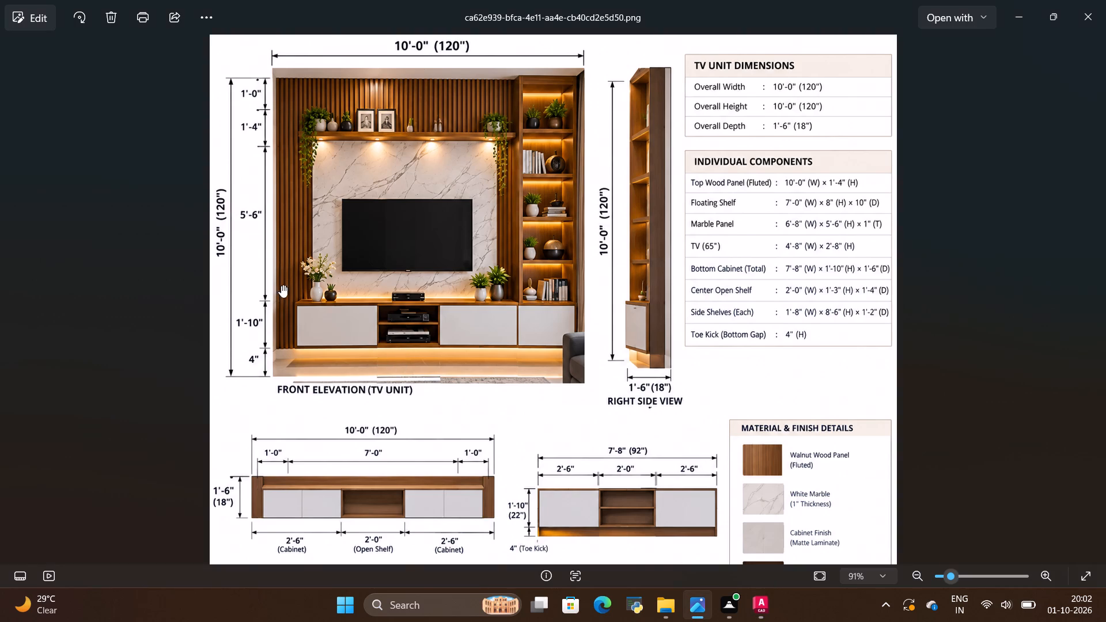
key(alt+Tab)
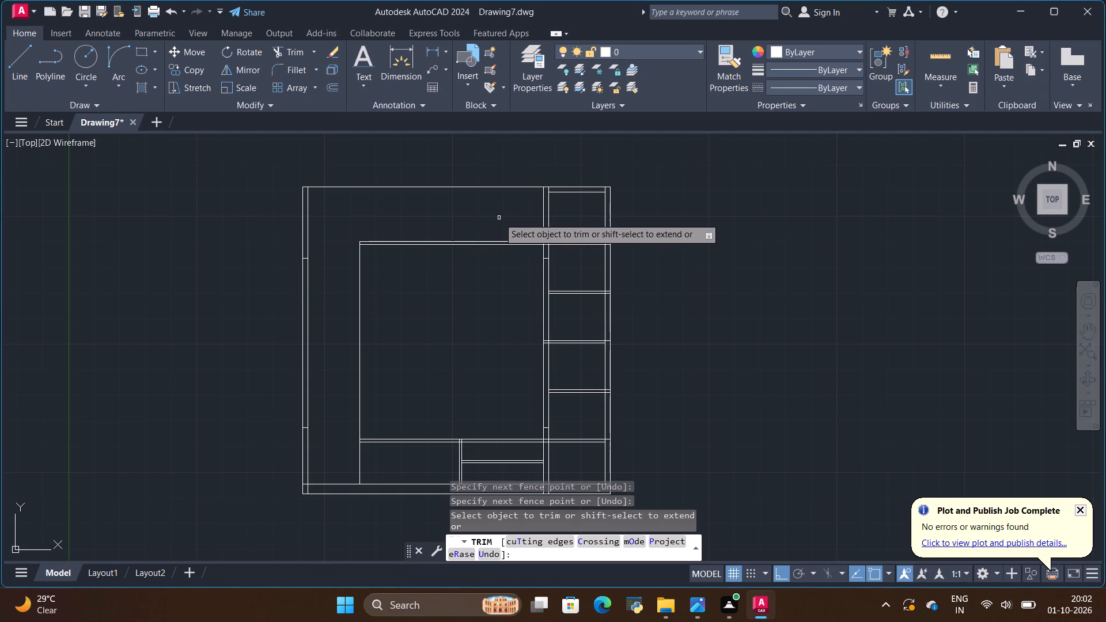
scroll(518, 213, up, 1)
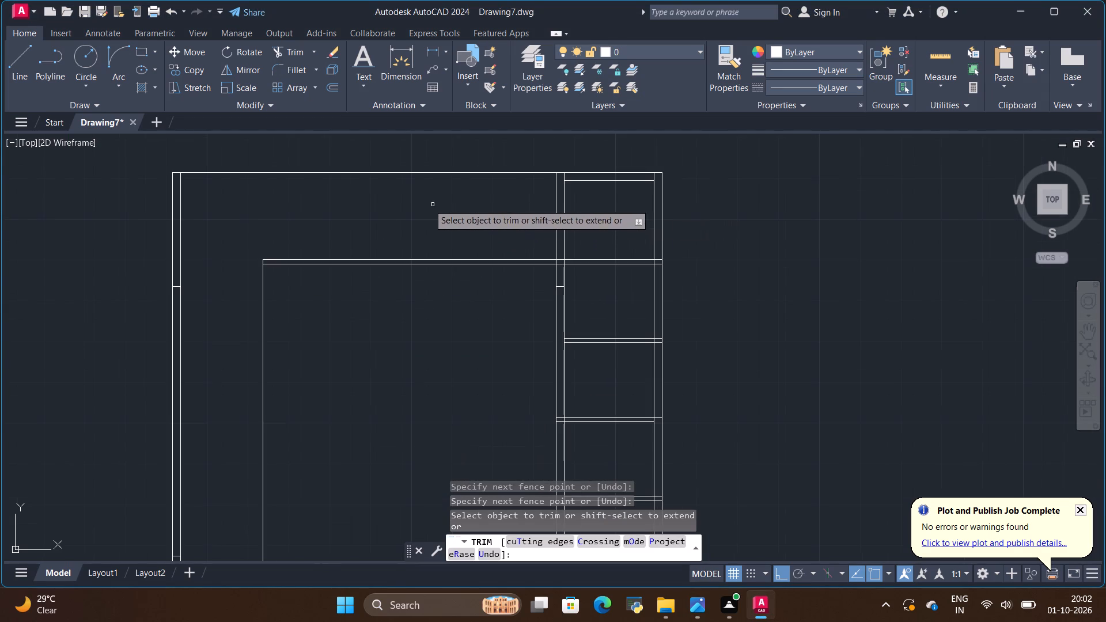
scroll(395, 197, up, 1)
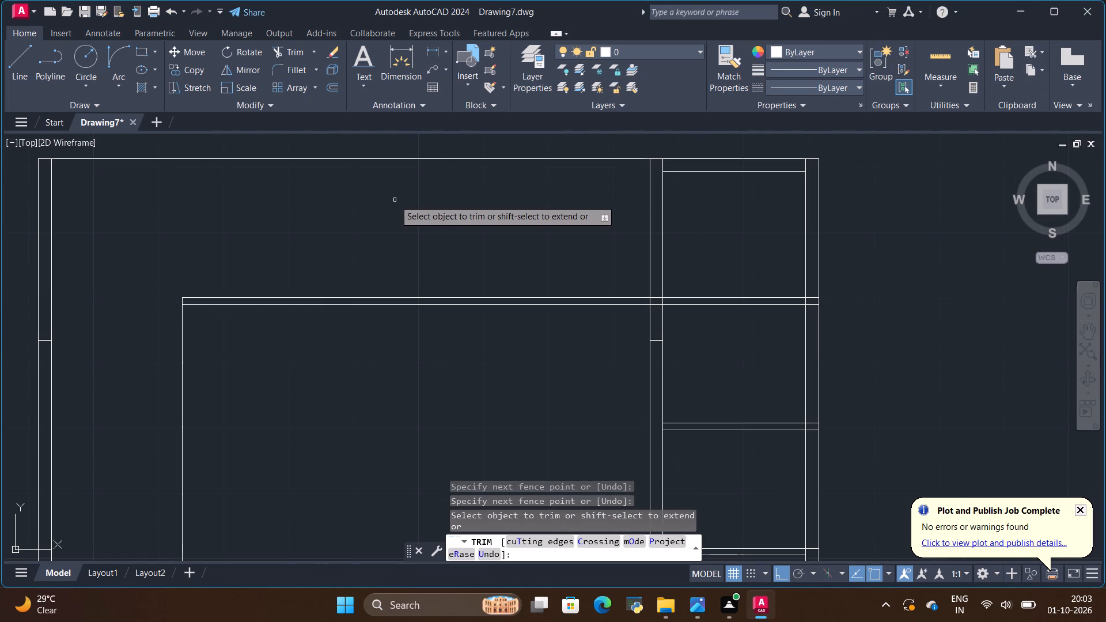
scroll(408, 203, down, 1)
scroll(286, 188, up, 1)
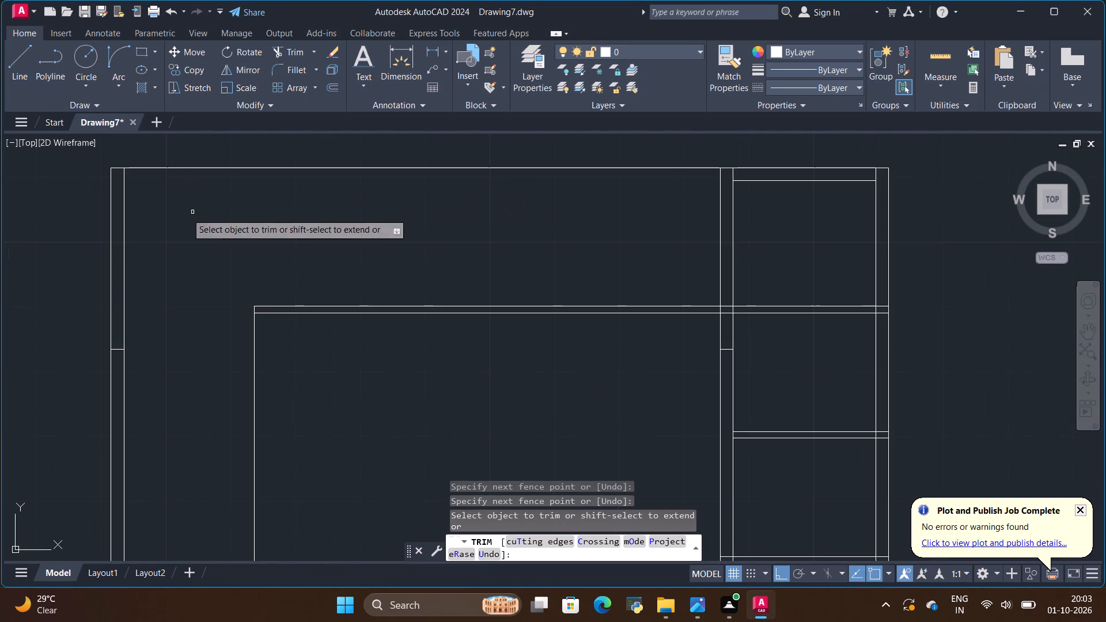
Measure the top panel's clear width from the left side panel's inner edge to the side shelf's nearest vertical edge.
click(391, 66)
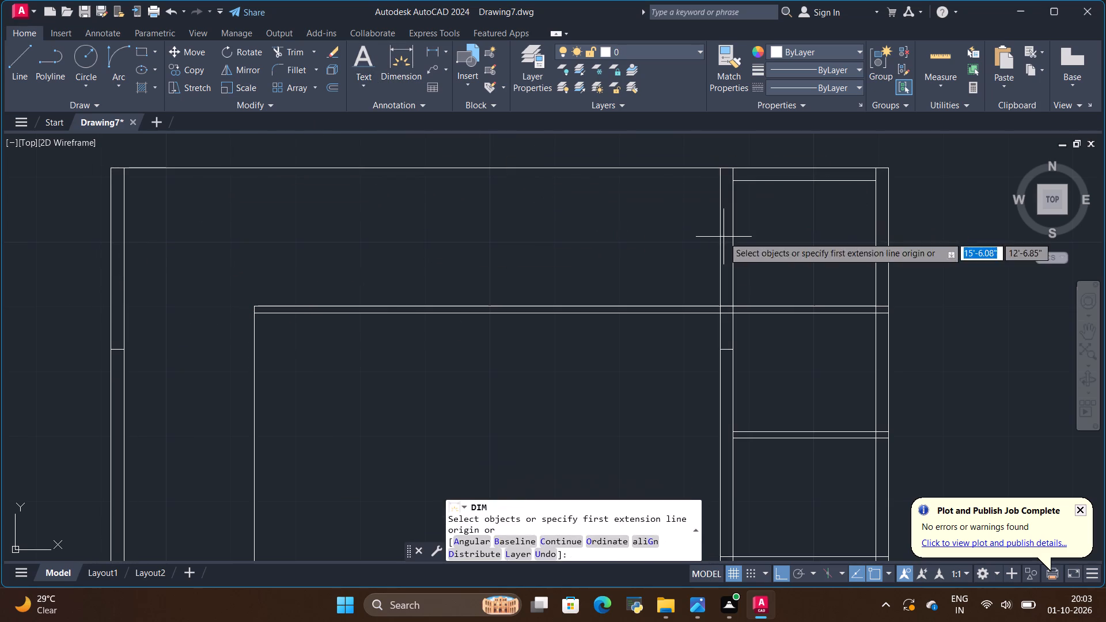
click(387, 61)
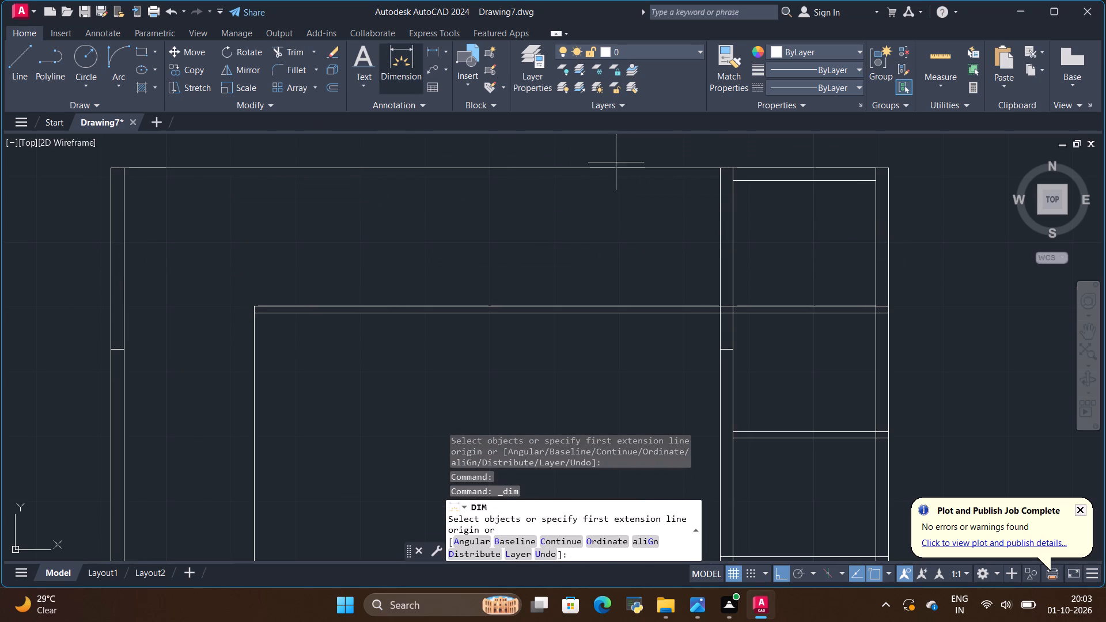
key(Escape)
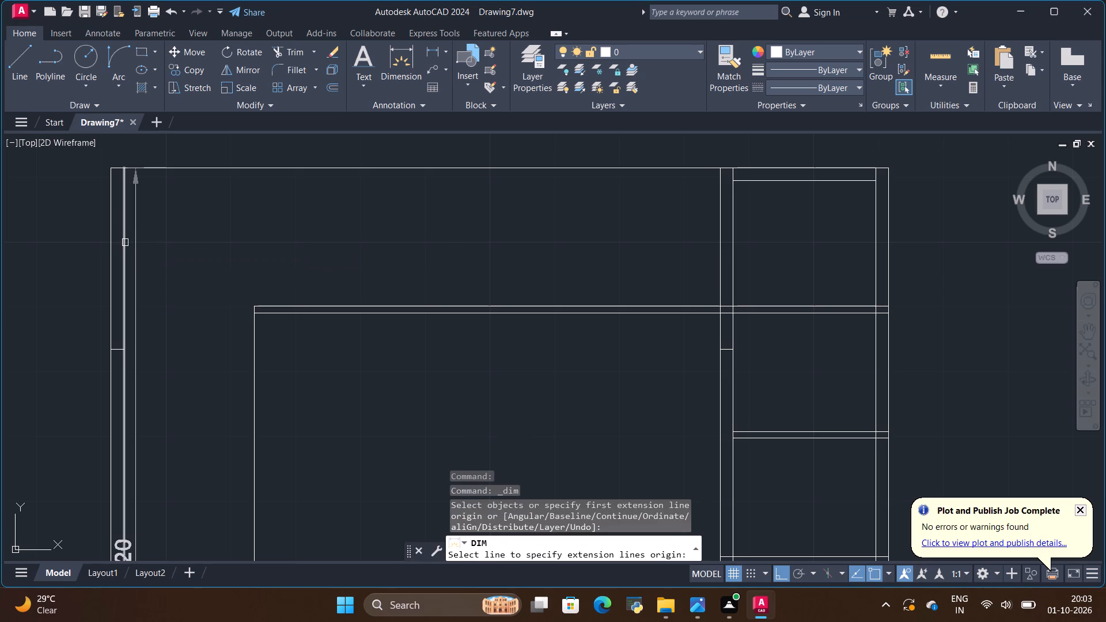
key(Escape)
key(Escape)
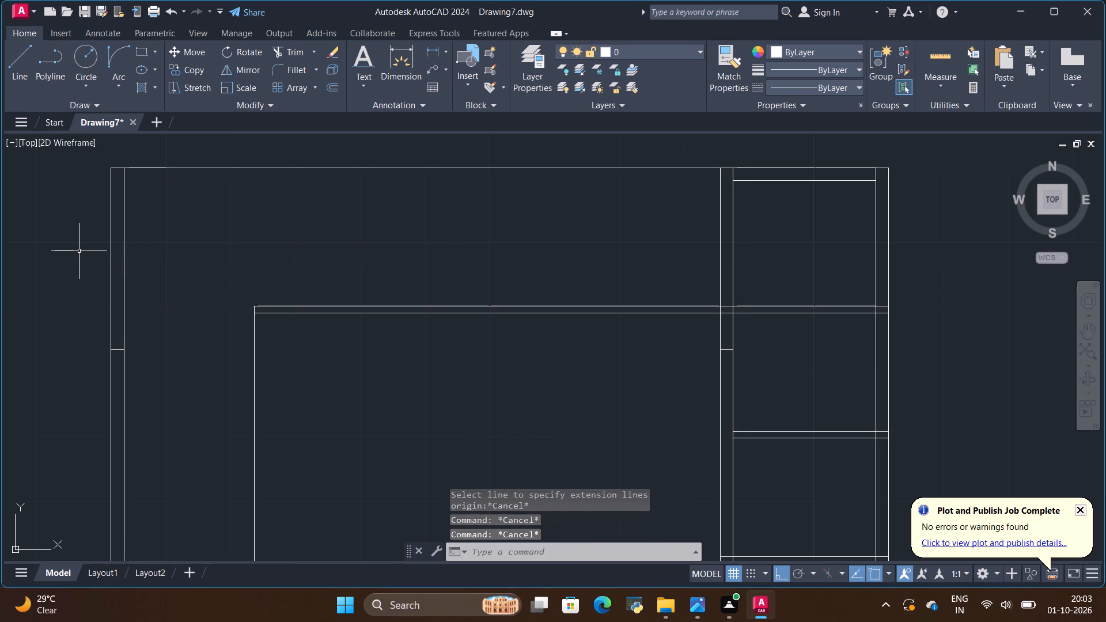
click(79, 251)
key(Escape)
click(396, 53)
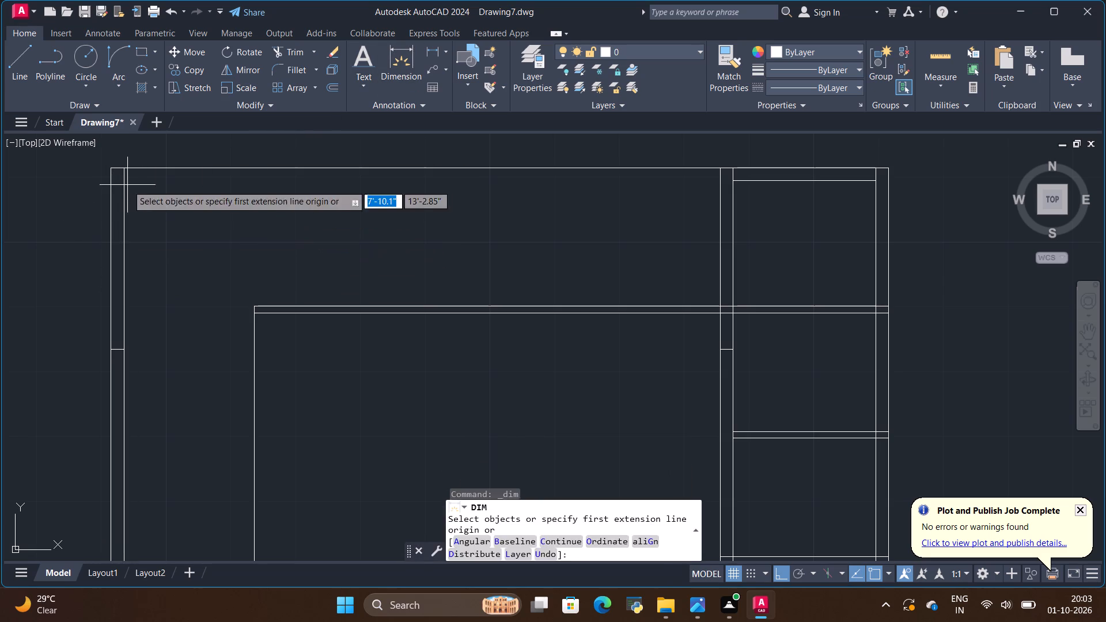
click(122, 165)
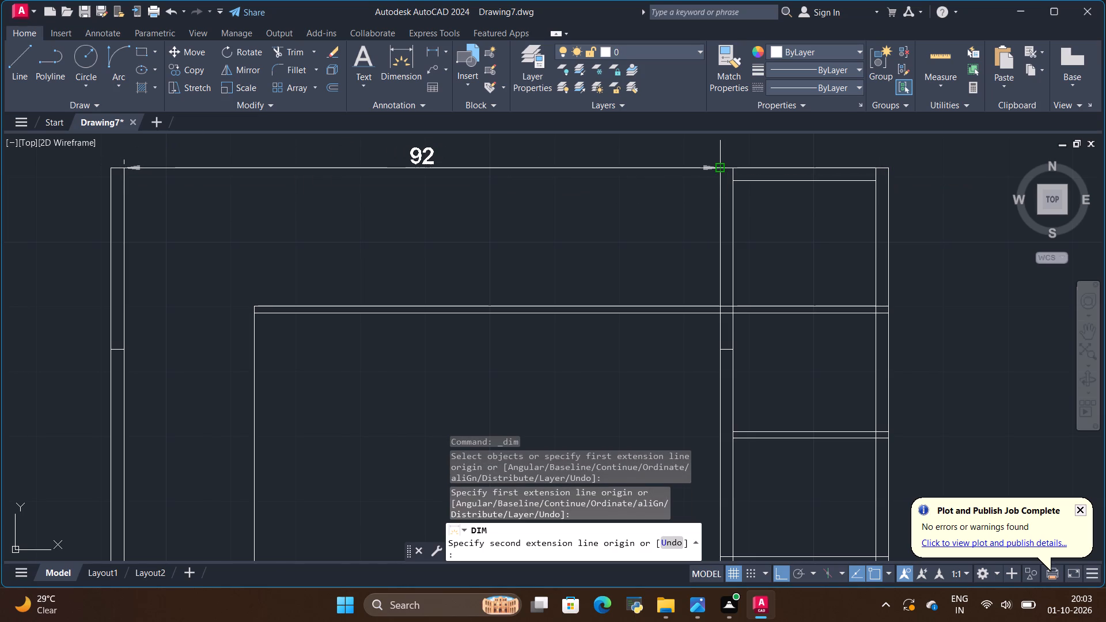
key(Escape)
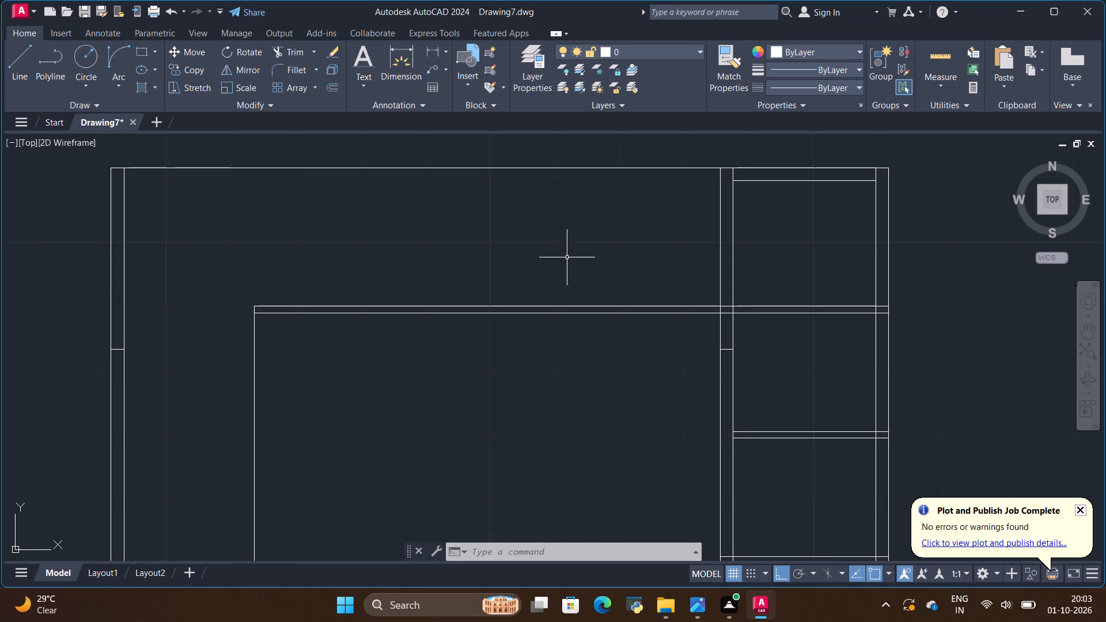
Draw a vertical line along the side shelf's inner edge from the floating shelf's upper line to the unit's top edge.
scroll(714, 159, up, 1)
scroll(714, 163, down, 1)
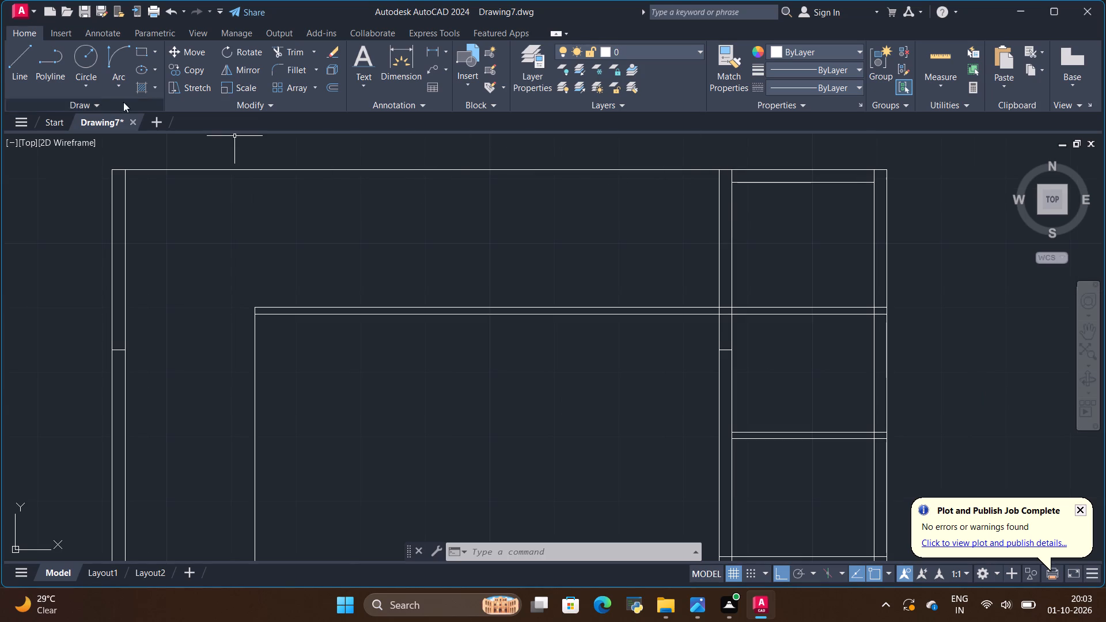
click(19, 61)
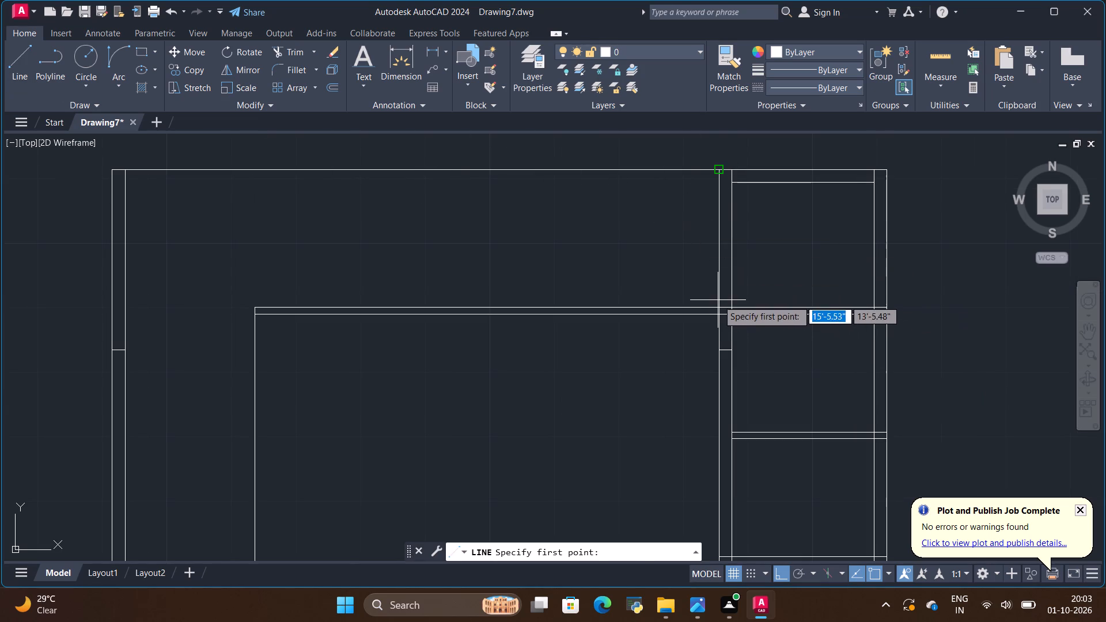
click(719, 309)
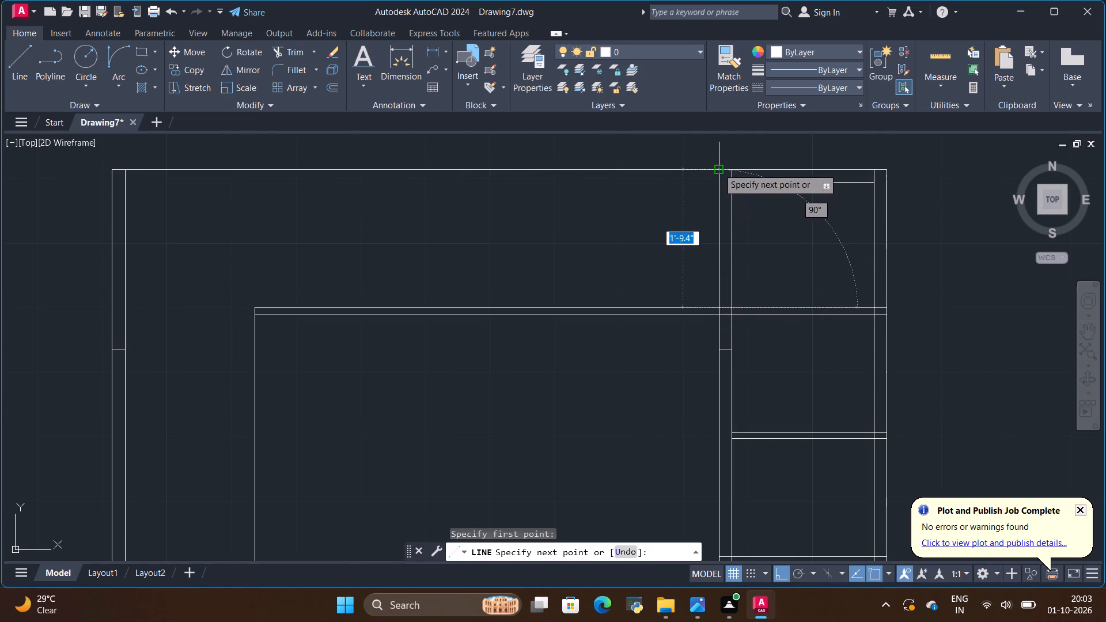
click(718, 168)
key(Escape)
Copy the new vertical line 2" and 4" to the left to start the fluted pattern of the top wood panel.
click(718, 213)
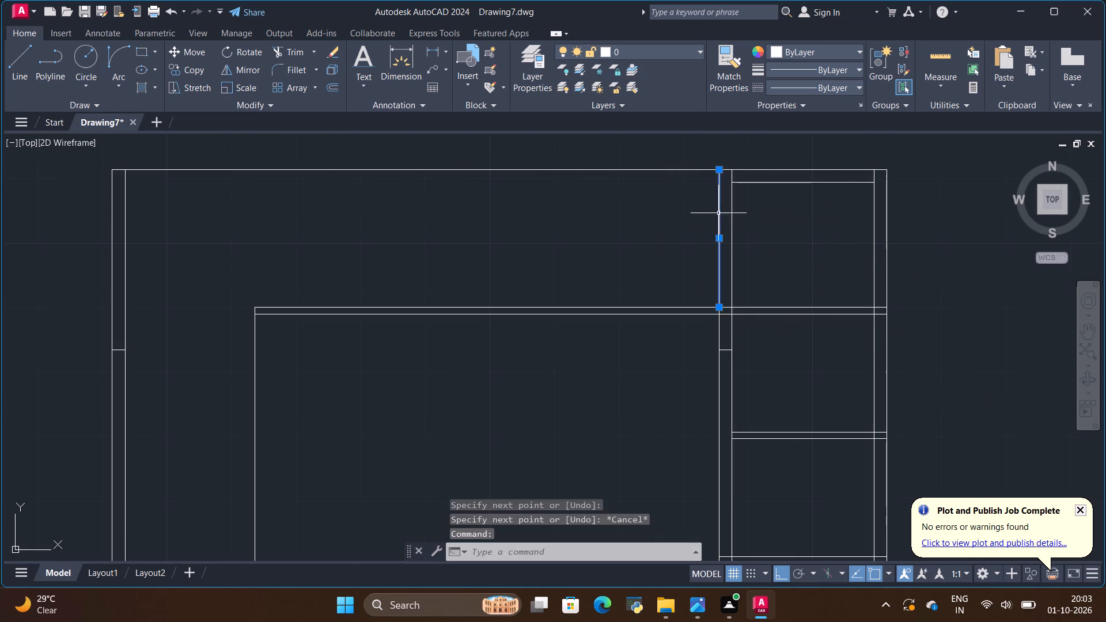
click(188, 72)
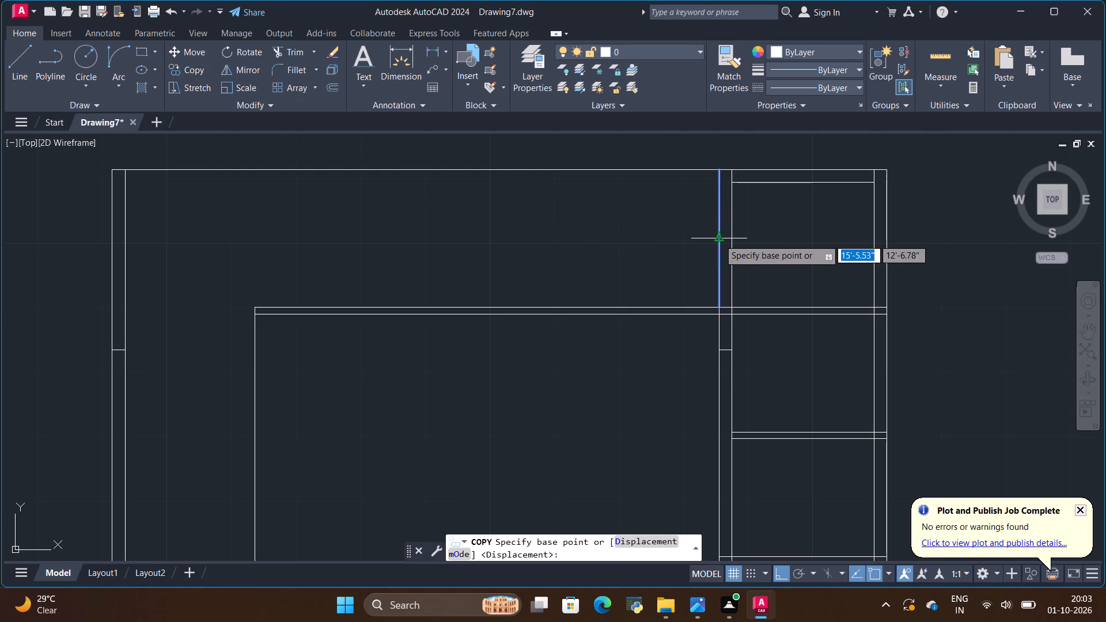
click(719, 239)
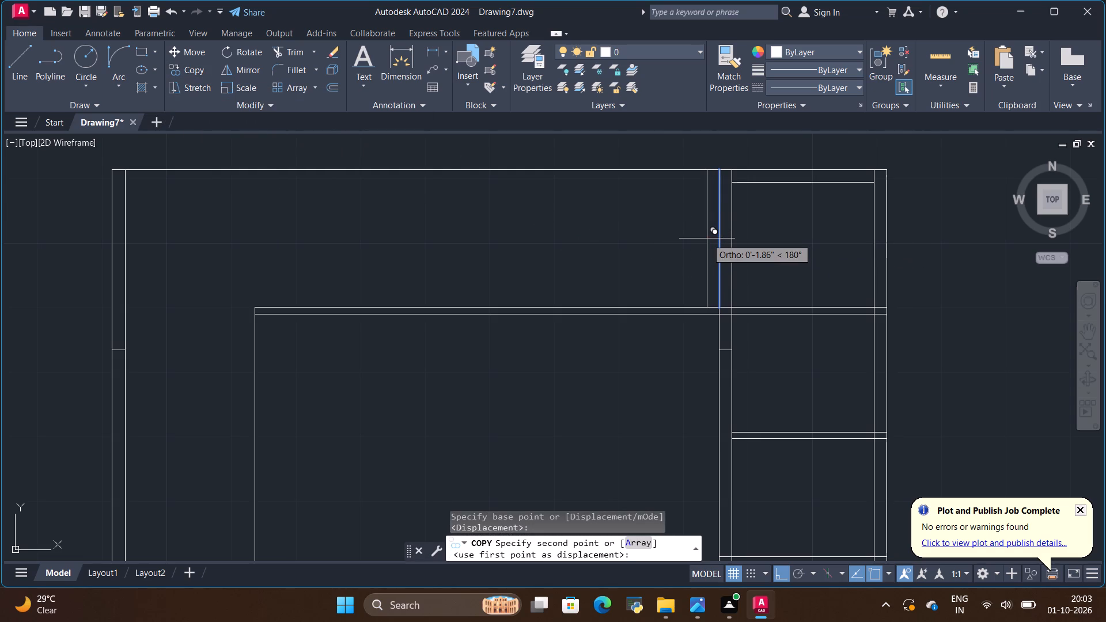
key(BackSpace)
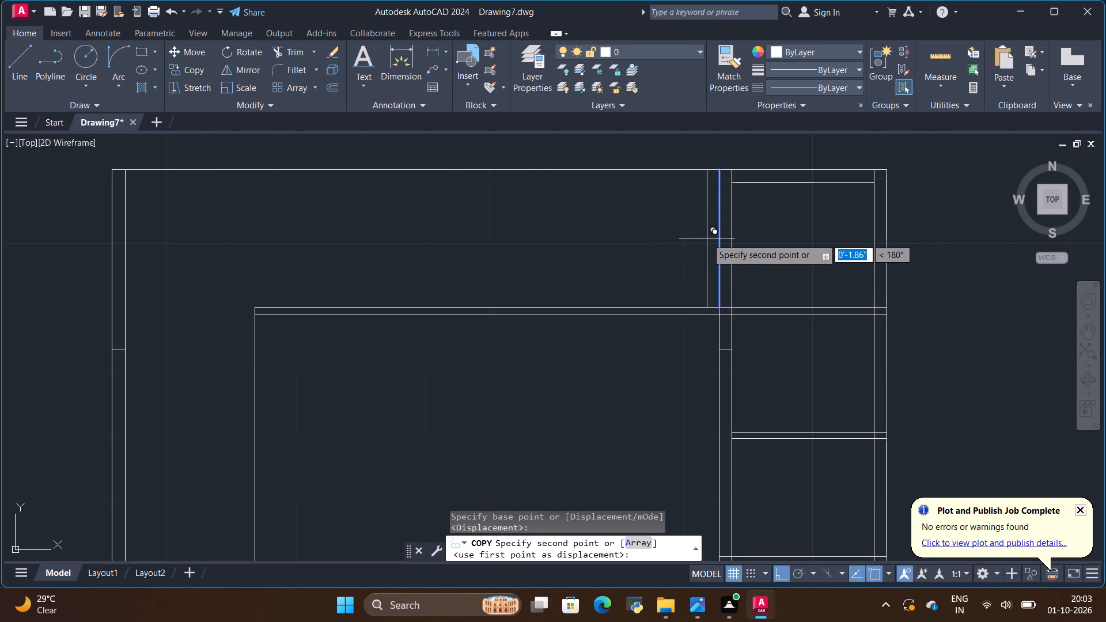
key(BackSpace)
key(2)
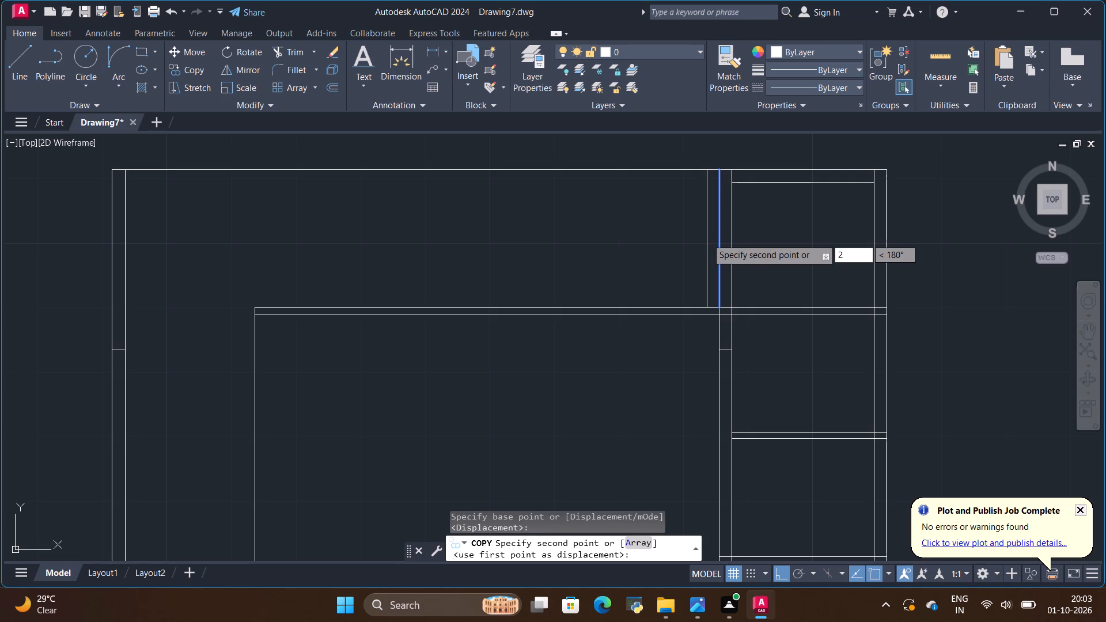
key(shift+quotedbl)
key(Return)
key(BackSpace)
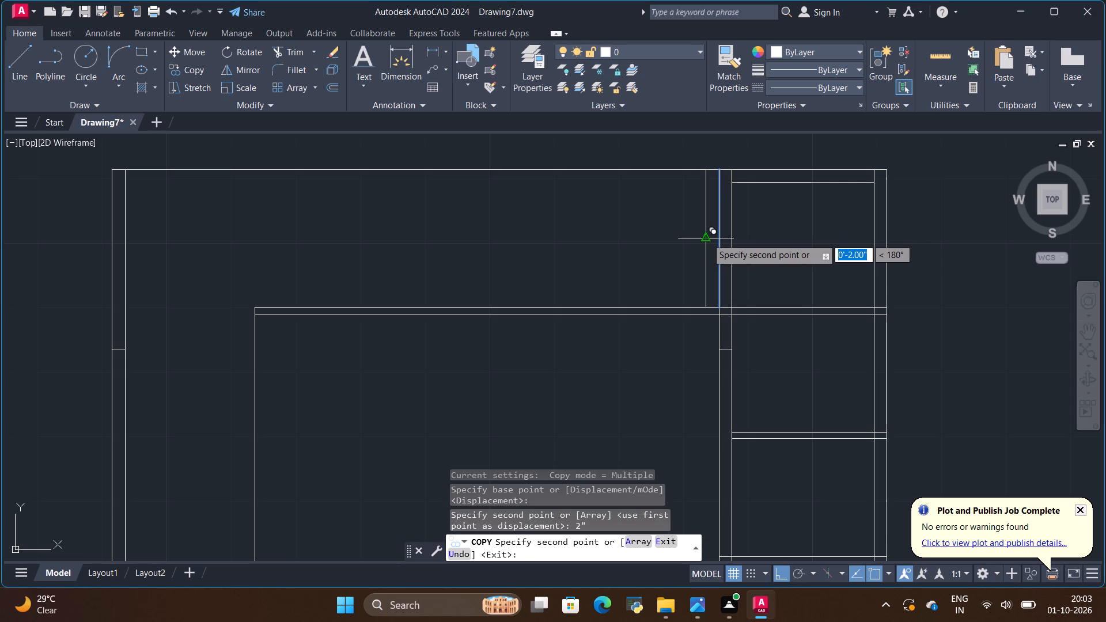
key(4)
key(shift+quotedbl)
key(Return)
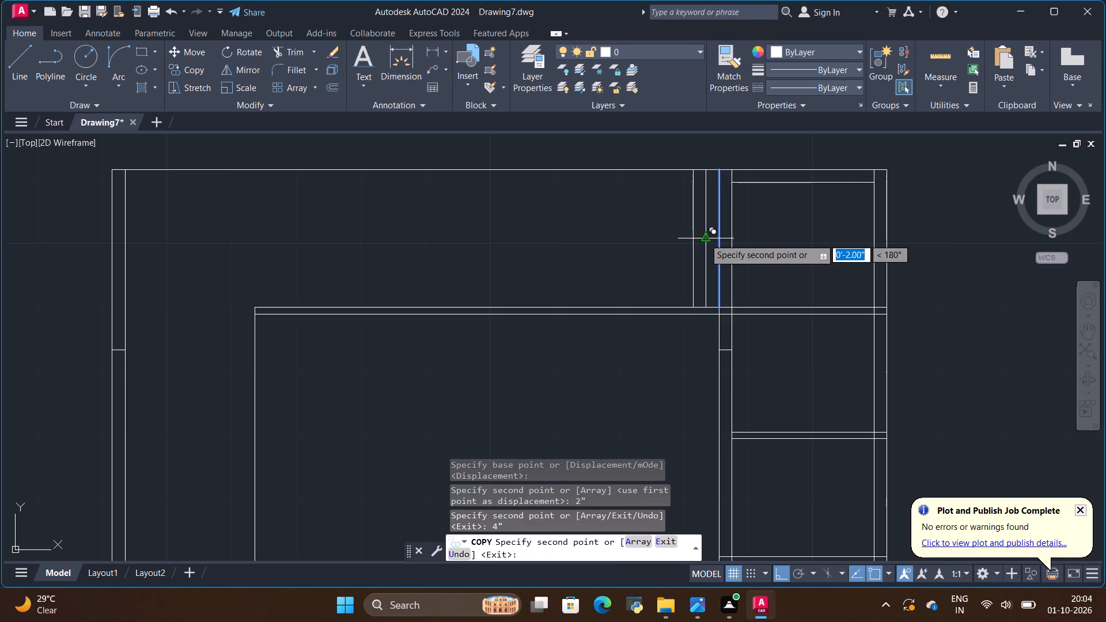
key(Escape)
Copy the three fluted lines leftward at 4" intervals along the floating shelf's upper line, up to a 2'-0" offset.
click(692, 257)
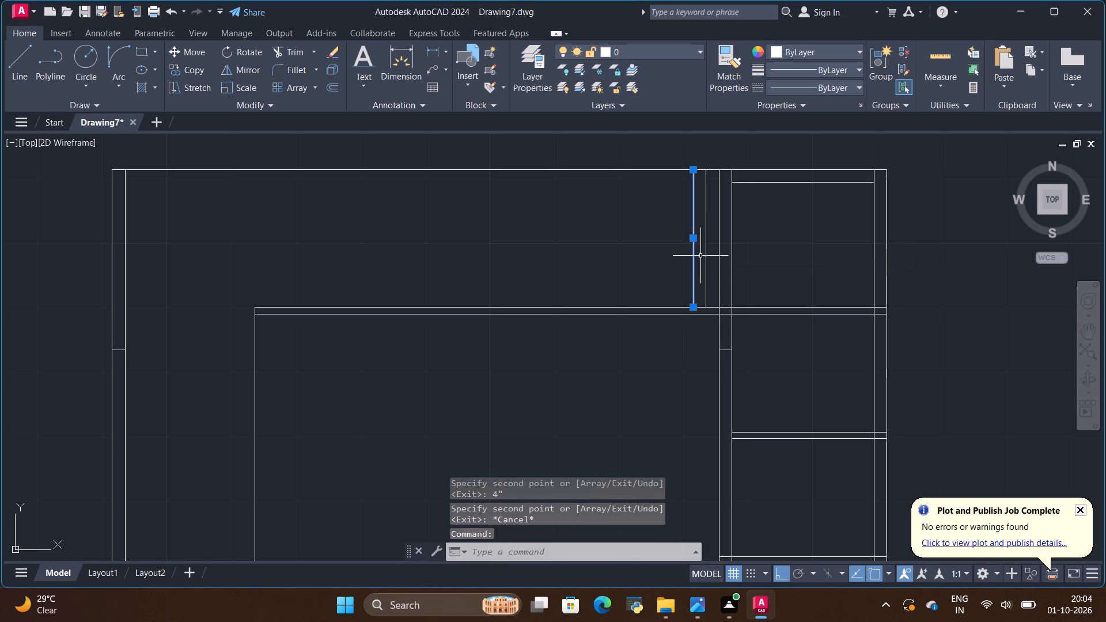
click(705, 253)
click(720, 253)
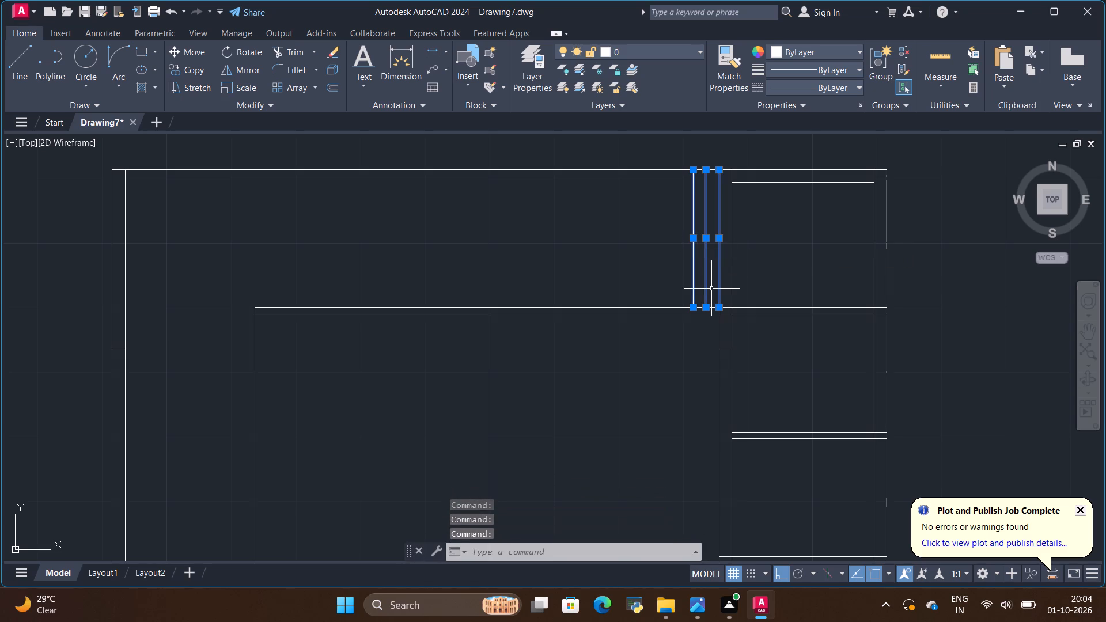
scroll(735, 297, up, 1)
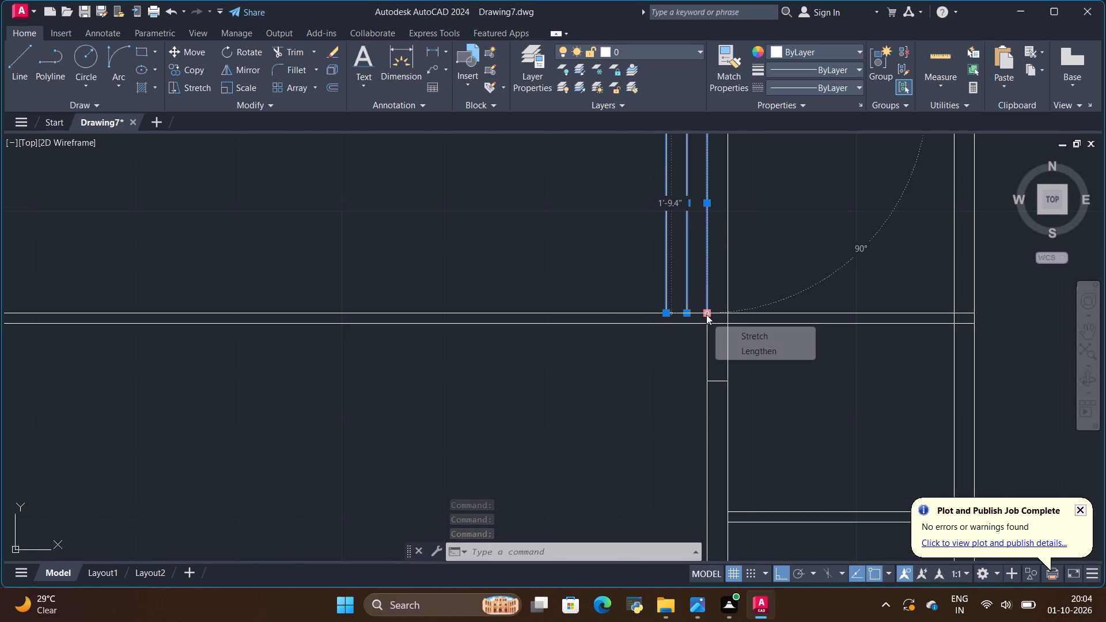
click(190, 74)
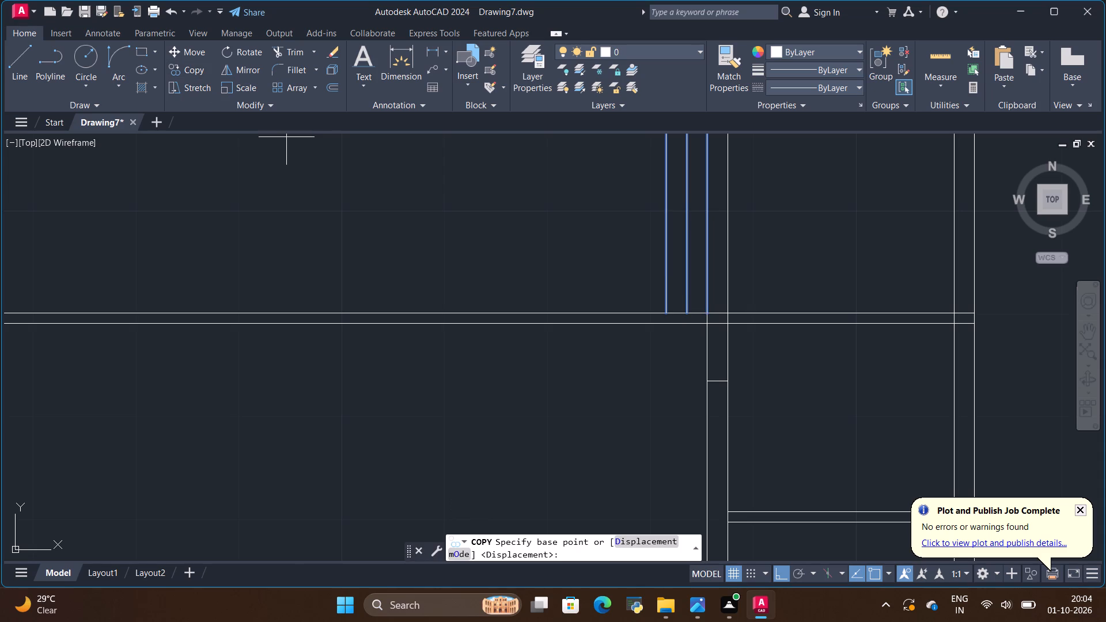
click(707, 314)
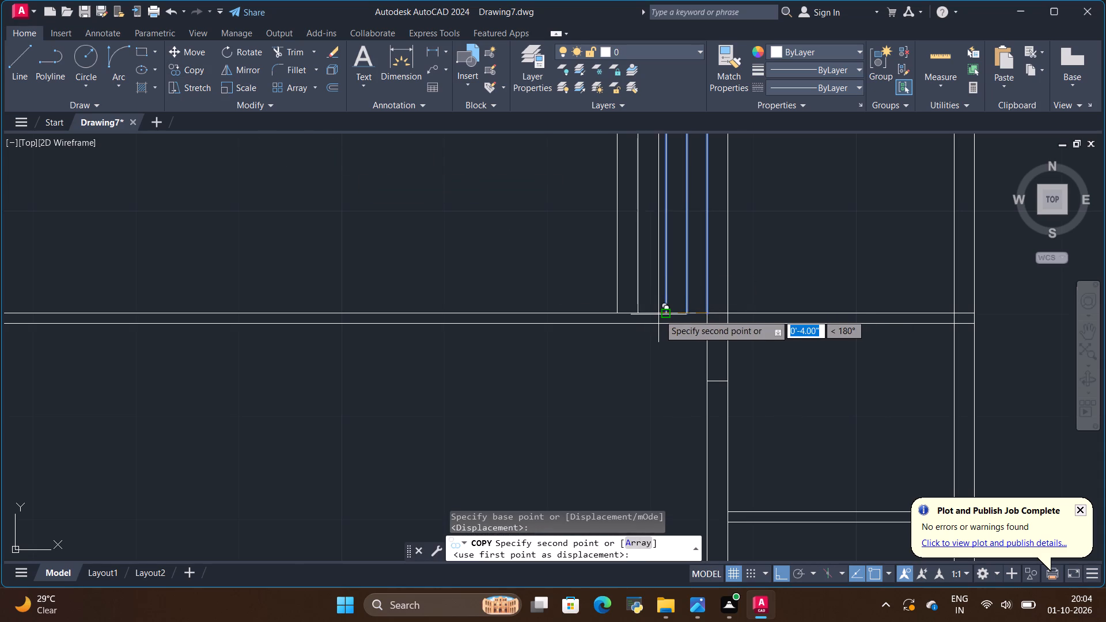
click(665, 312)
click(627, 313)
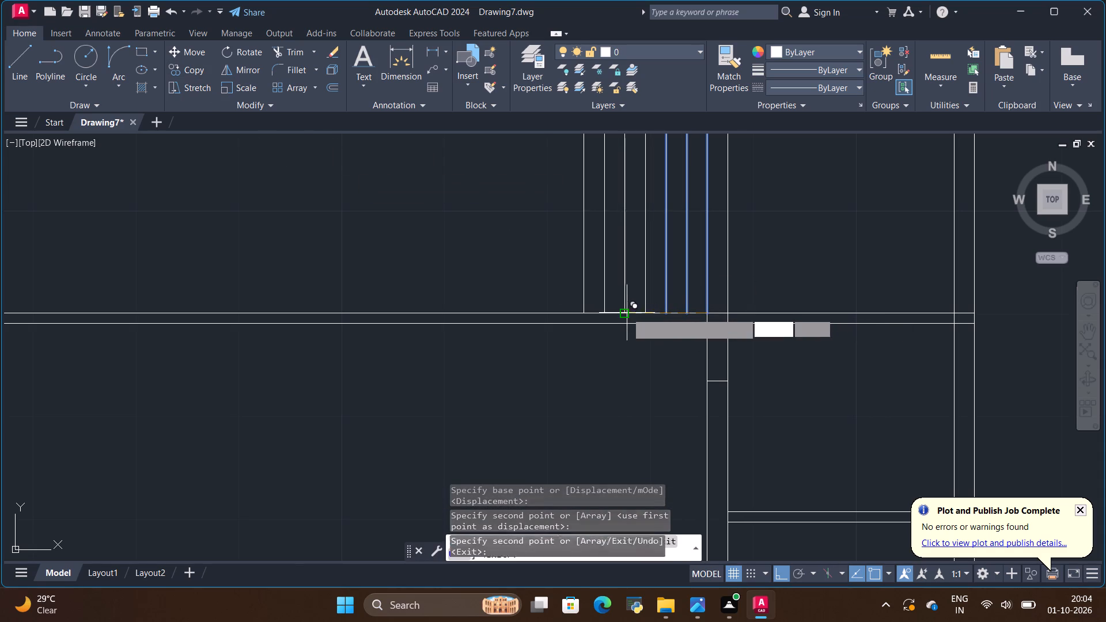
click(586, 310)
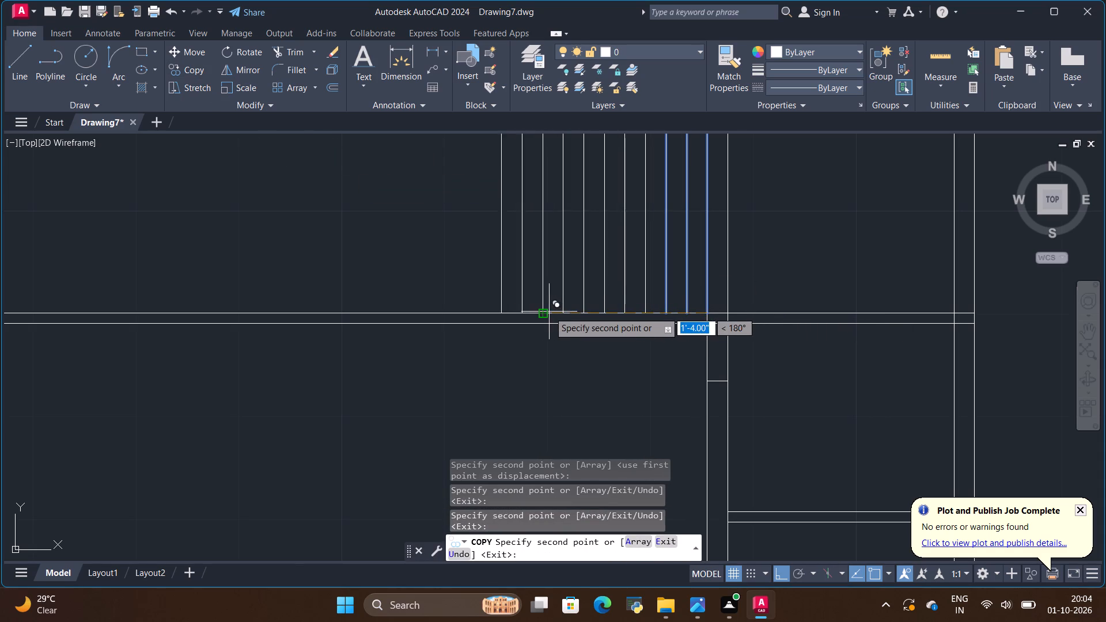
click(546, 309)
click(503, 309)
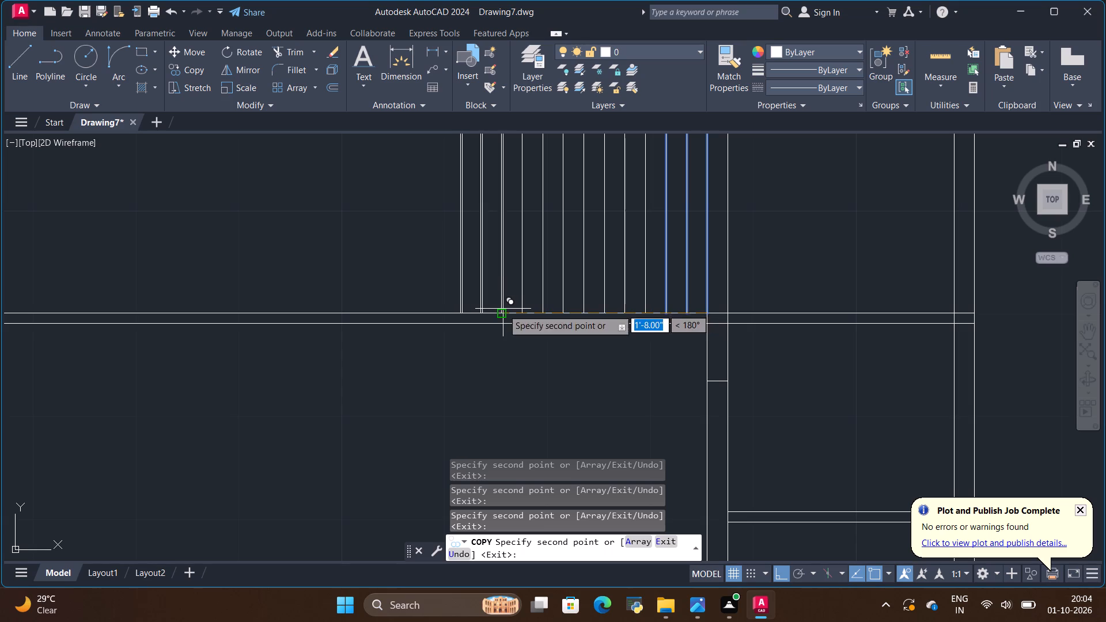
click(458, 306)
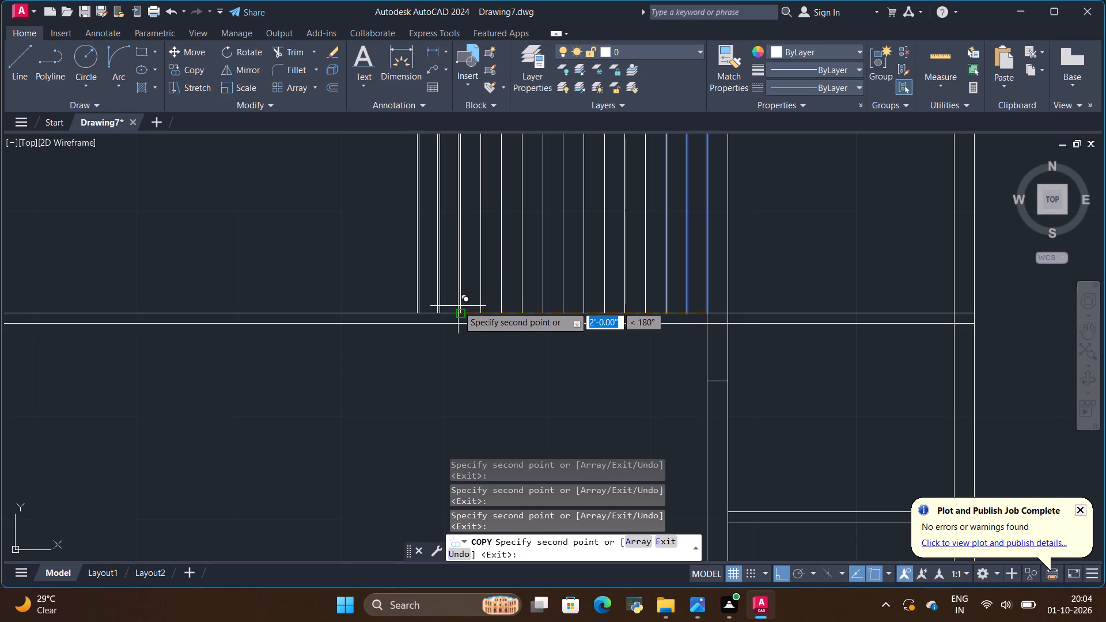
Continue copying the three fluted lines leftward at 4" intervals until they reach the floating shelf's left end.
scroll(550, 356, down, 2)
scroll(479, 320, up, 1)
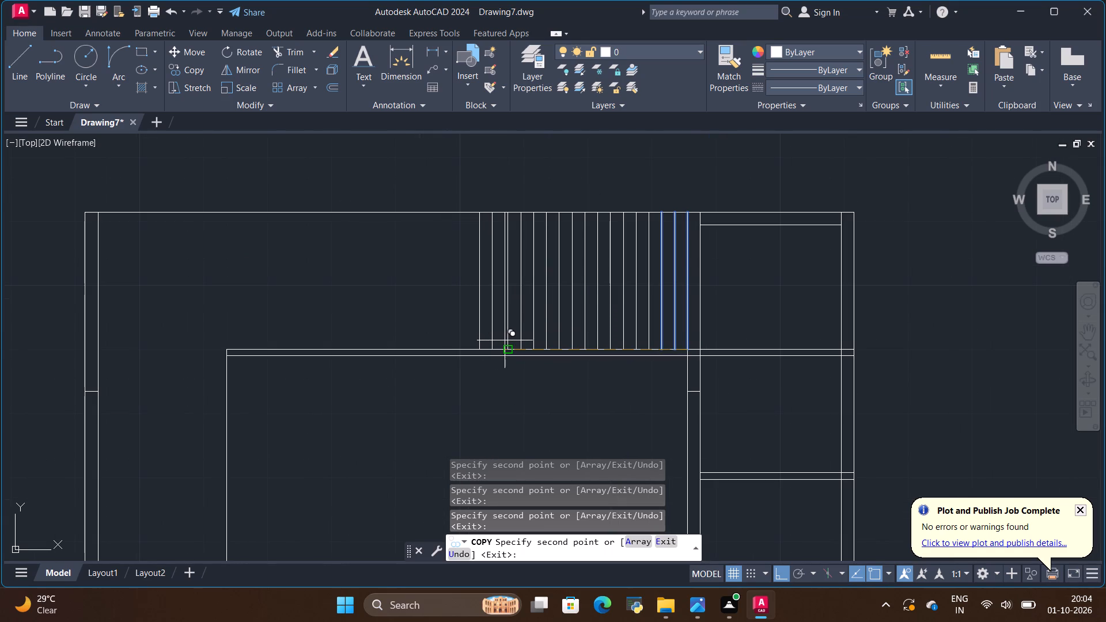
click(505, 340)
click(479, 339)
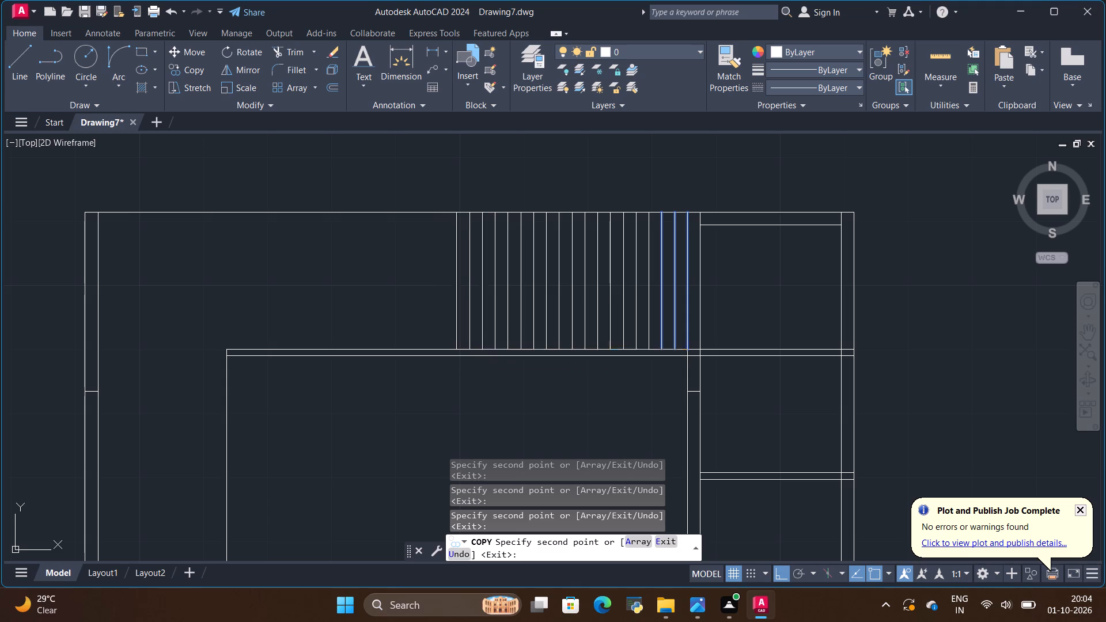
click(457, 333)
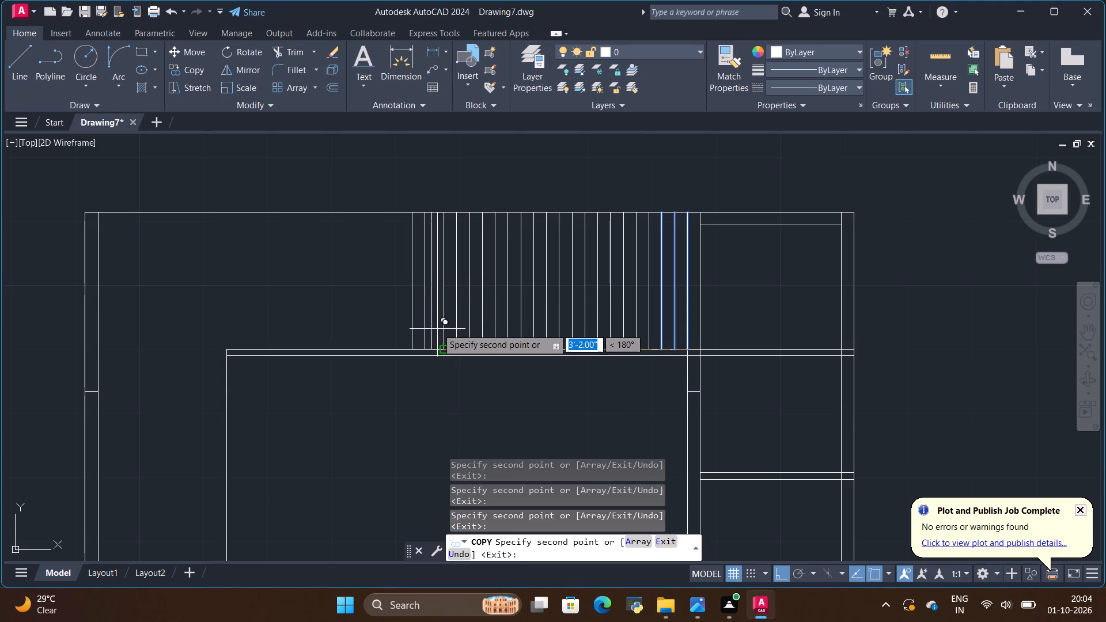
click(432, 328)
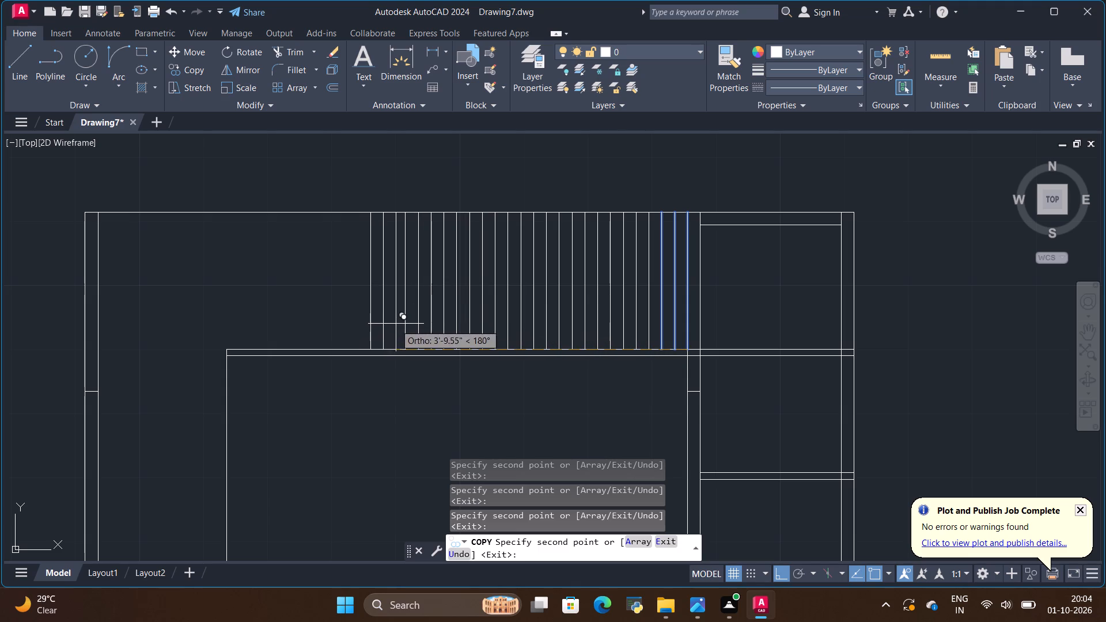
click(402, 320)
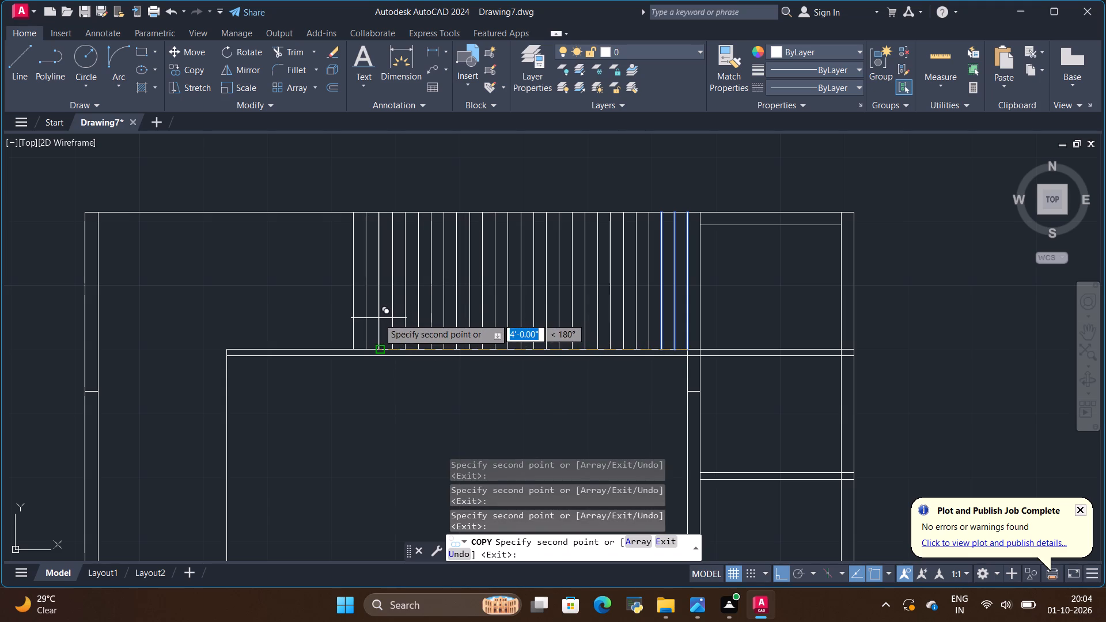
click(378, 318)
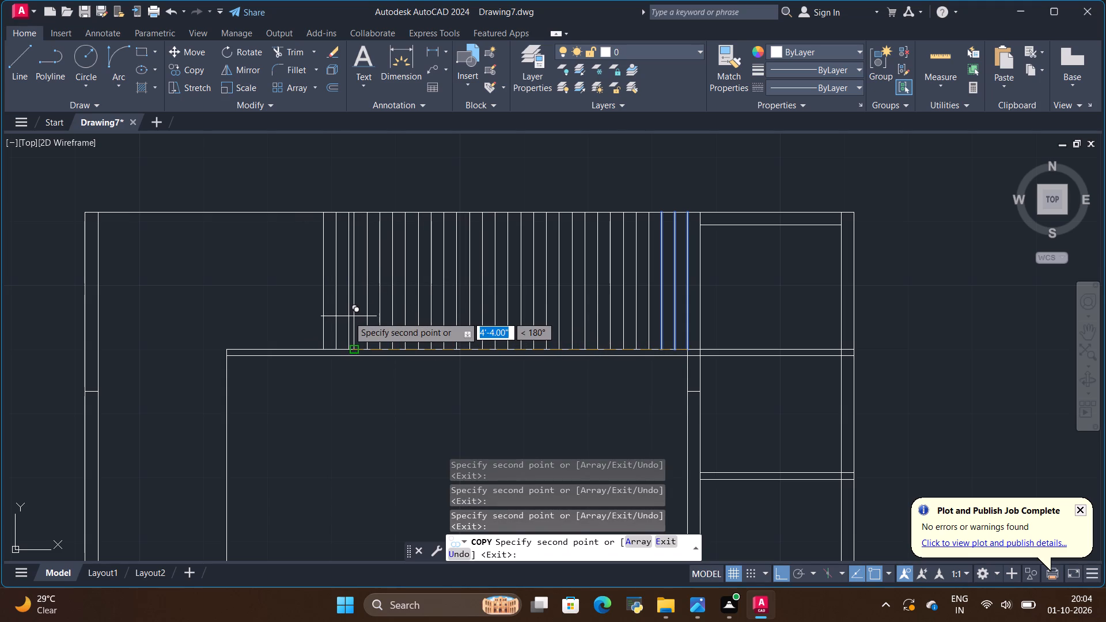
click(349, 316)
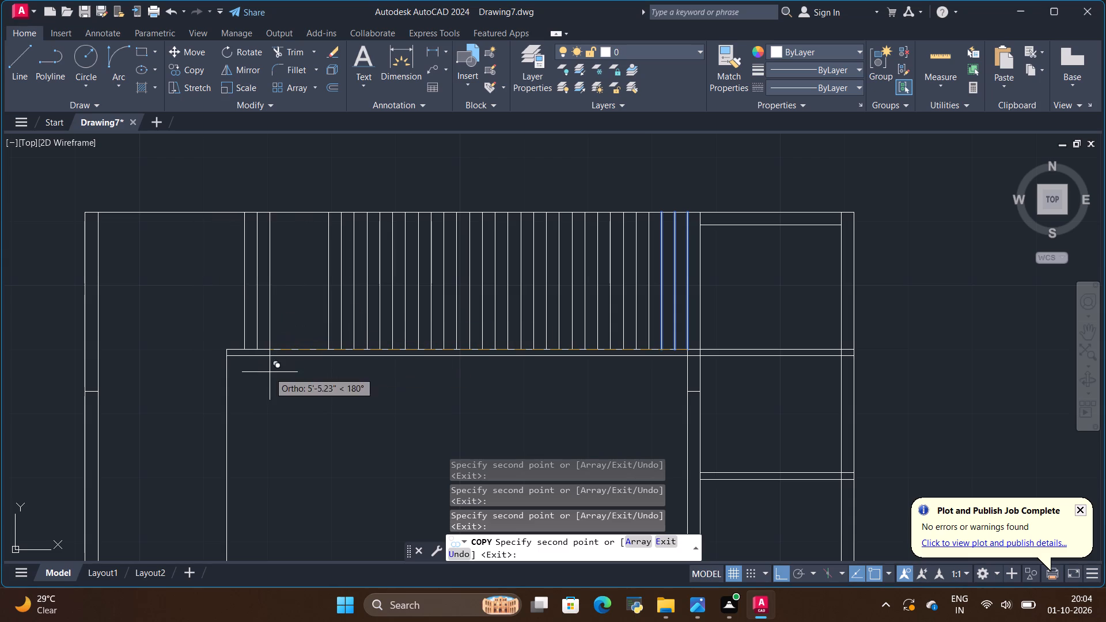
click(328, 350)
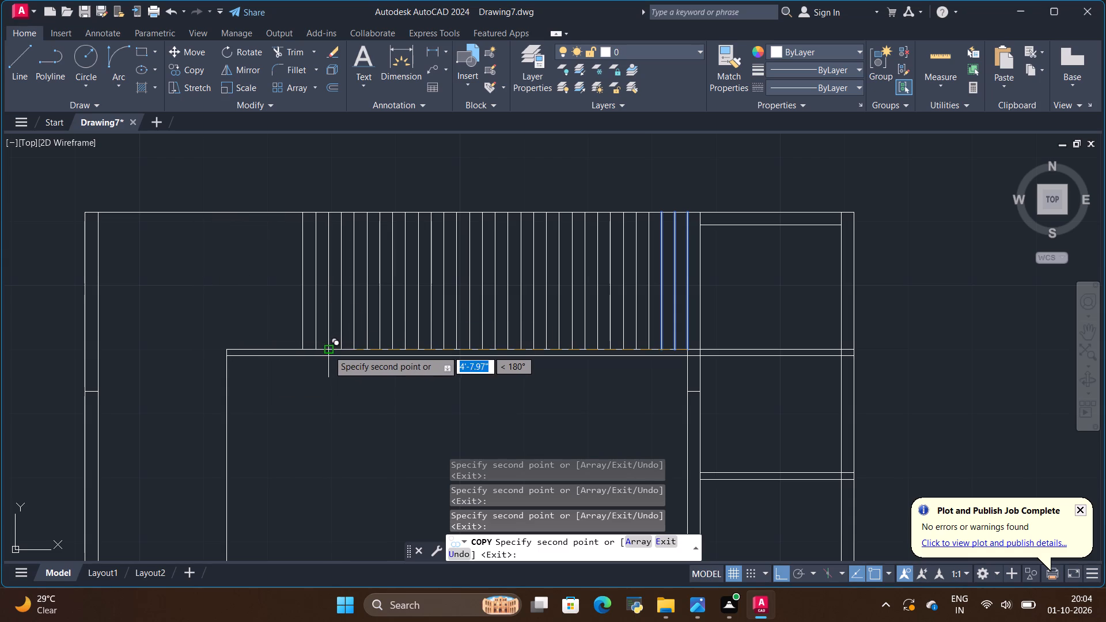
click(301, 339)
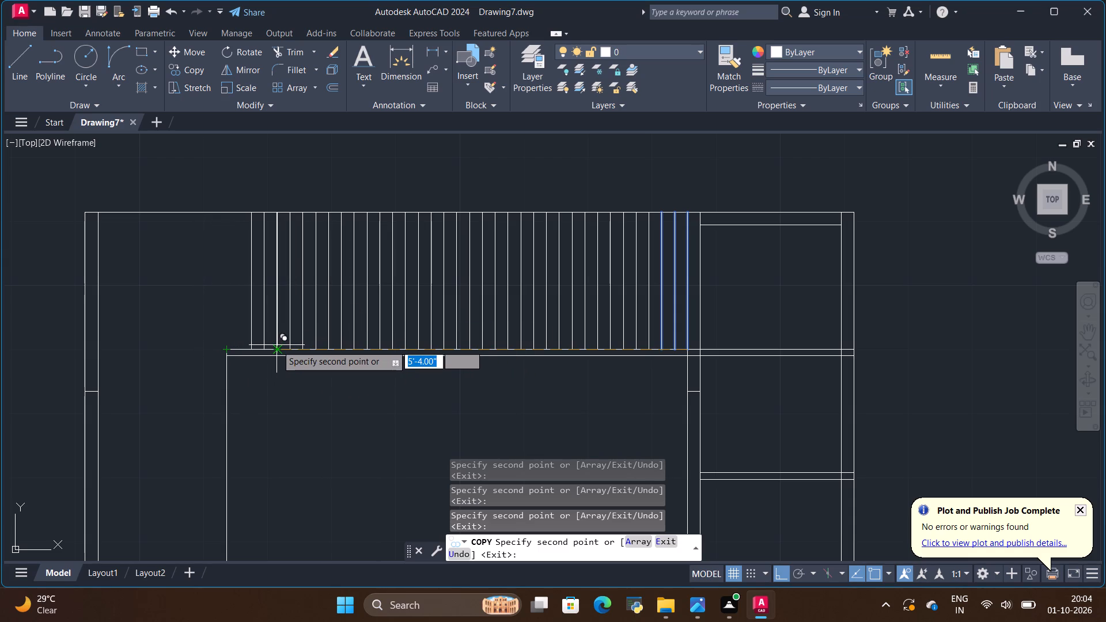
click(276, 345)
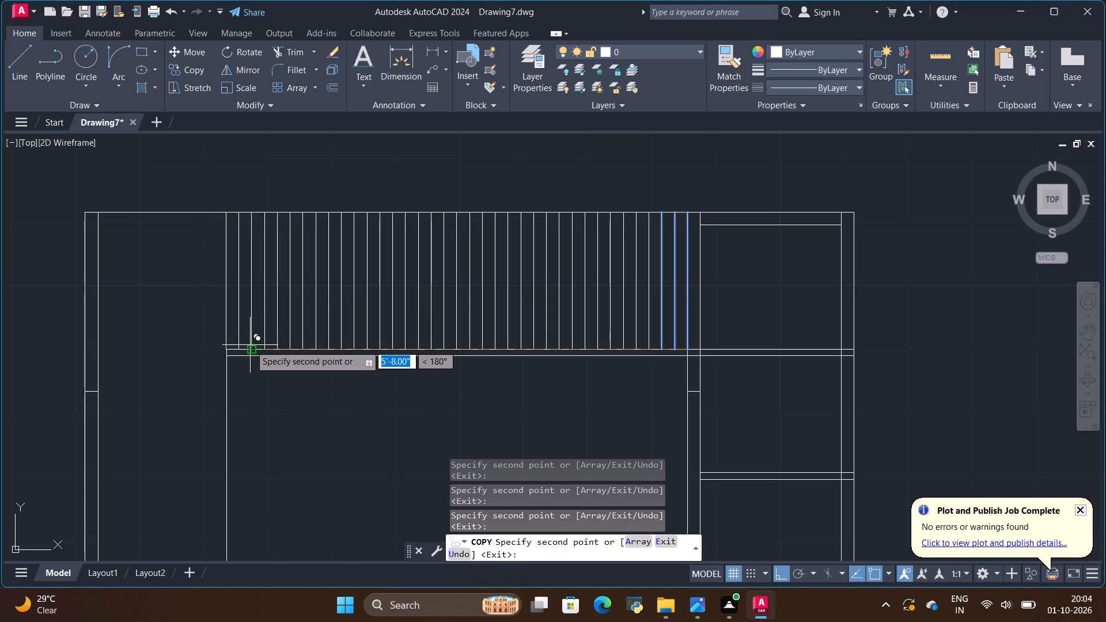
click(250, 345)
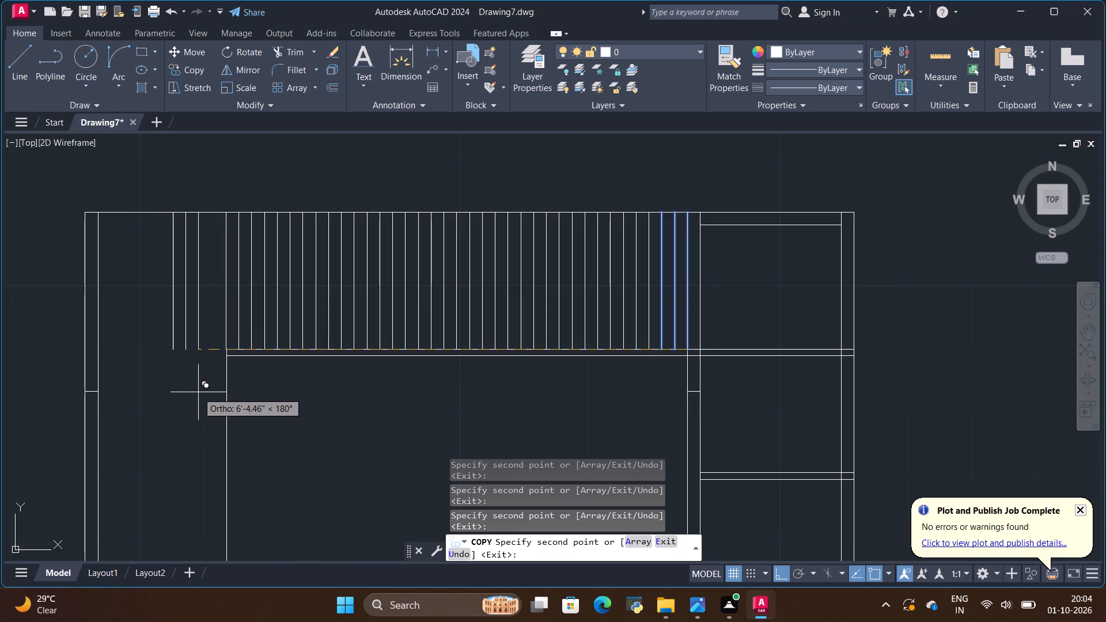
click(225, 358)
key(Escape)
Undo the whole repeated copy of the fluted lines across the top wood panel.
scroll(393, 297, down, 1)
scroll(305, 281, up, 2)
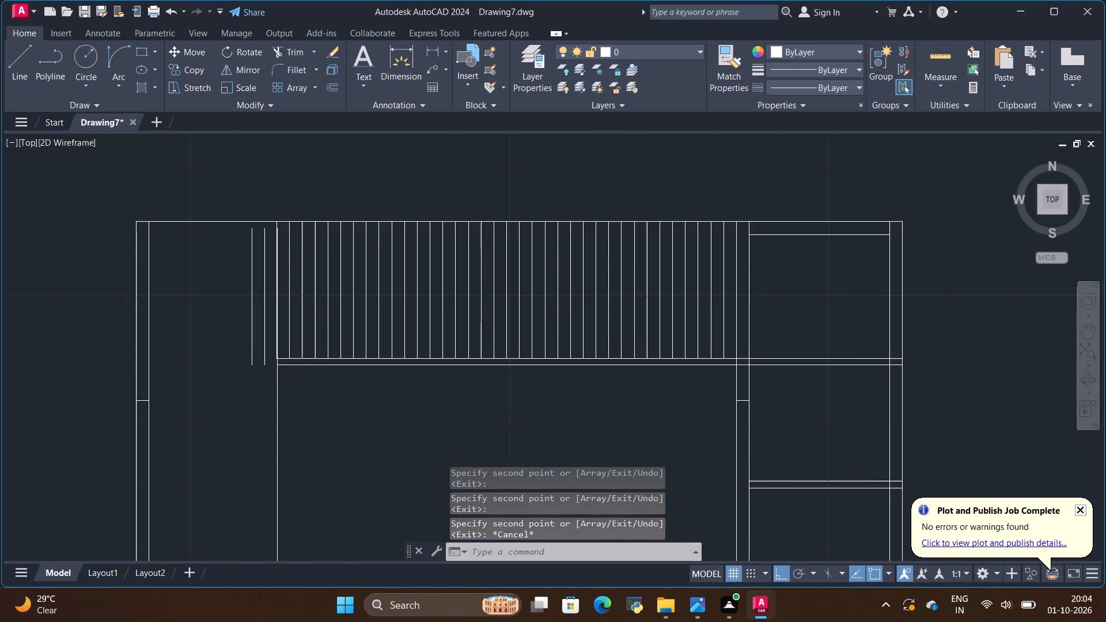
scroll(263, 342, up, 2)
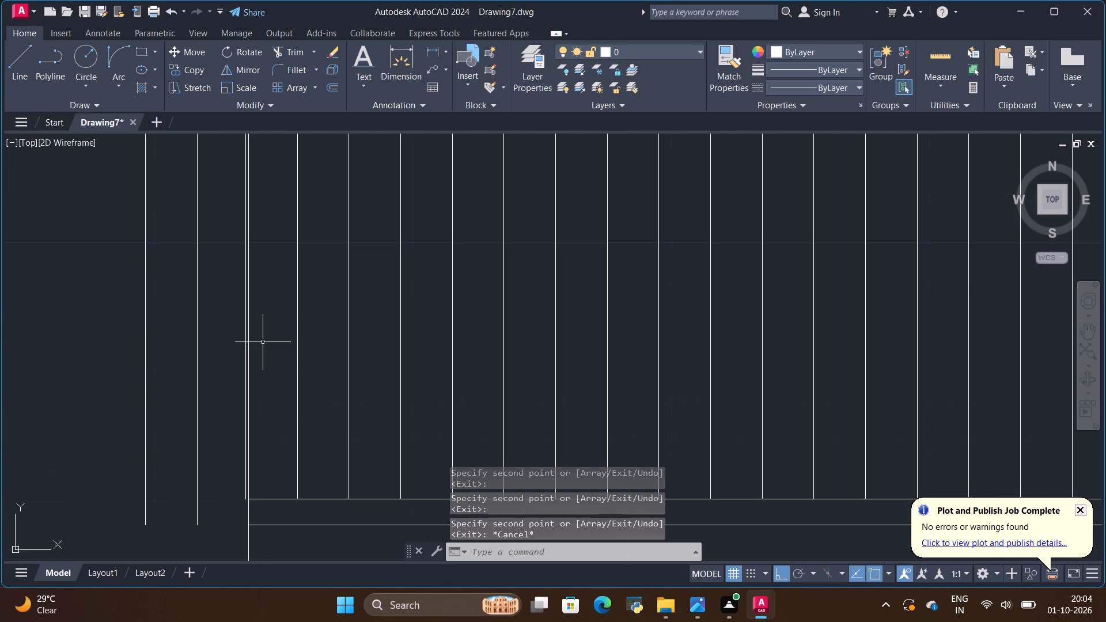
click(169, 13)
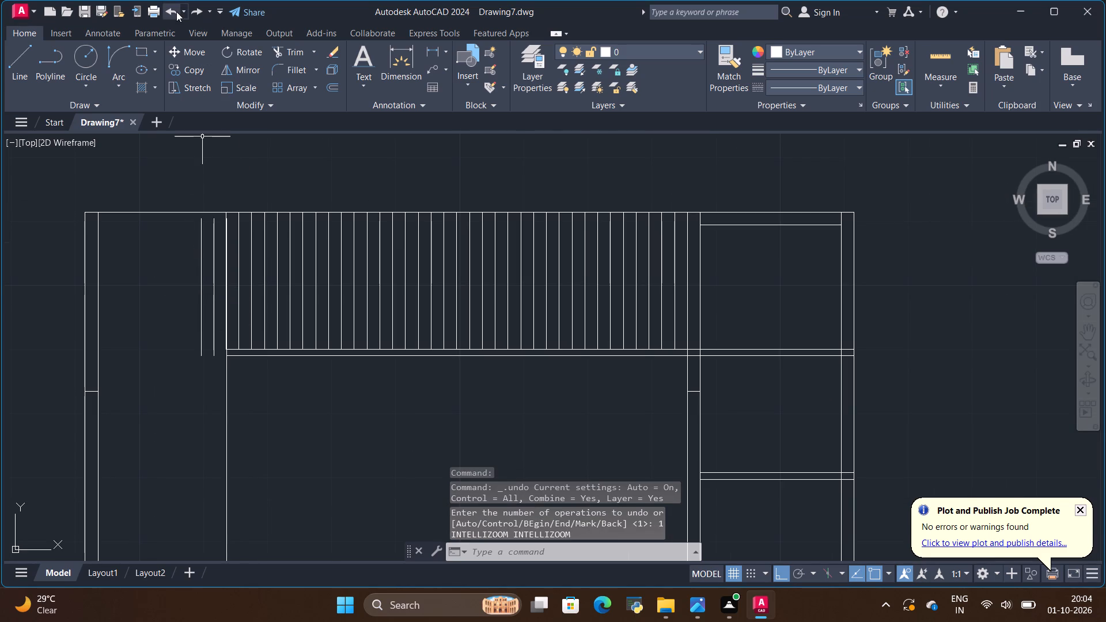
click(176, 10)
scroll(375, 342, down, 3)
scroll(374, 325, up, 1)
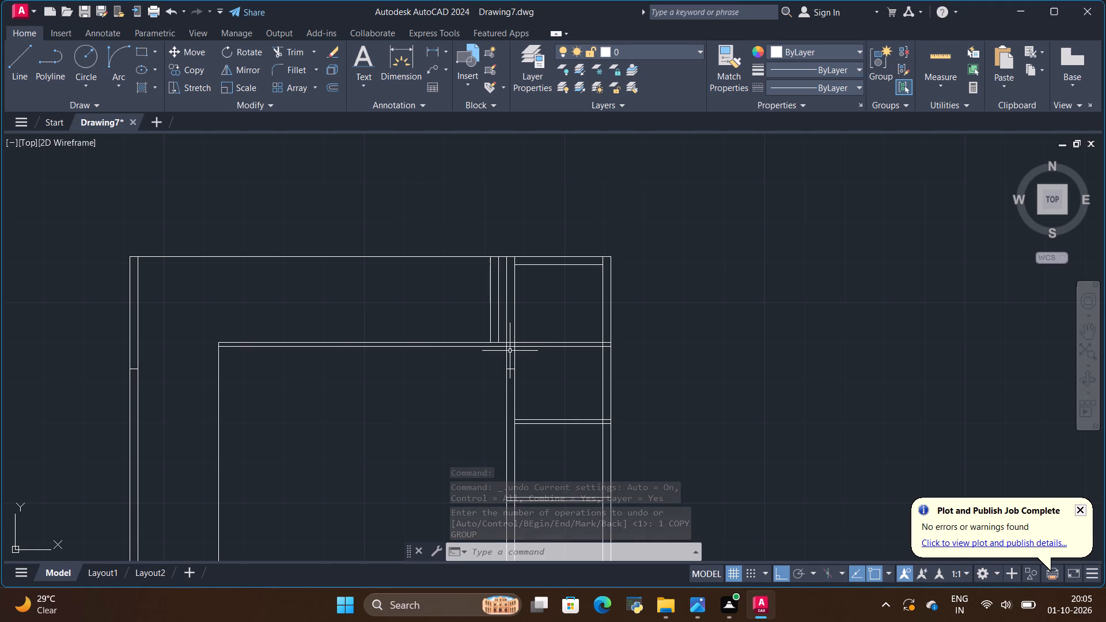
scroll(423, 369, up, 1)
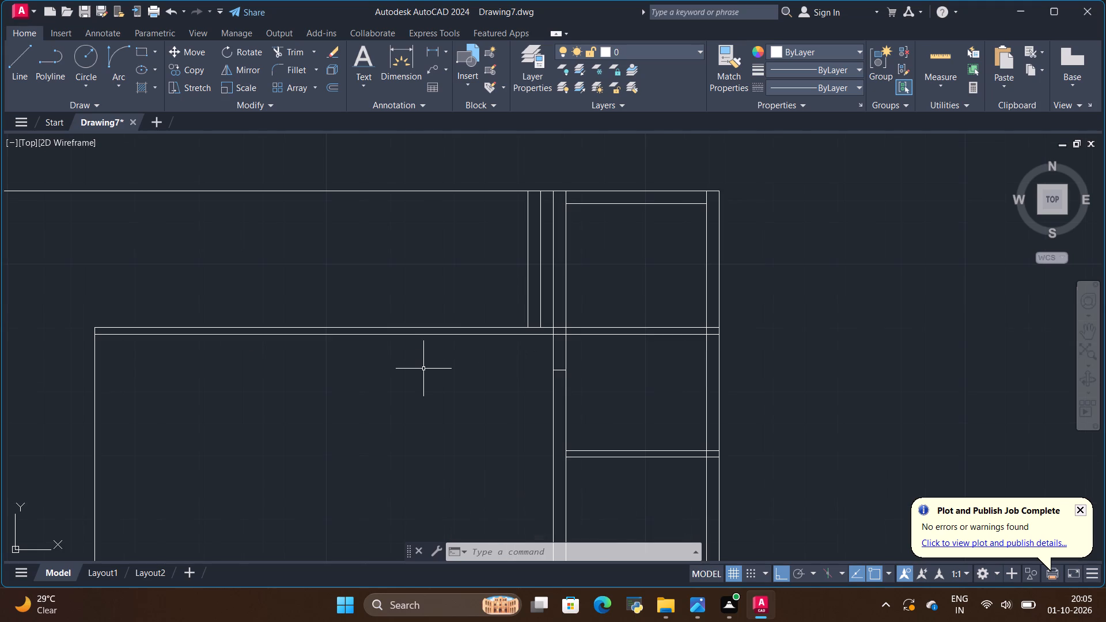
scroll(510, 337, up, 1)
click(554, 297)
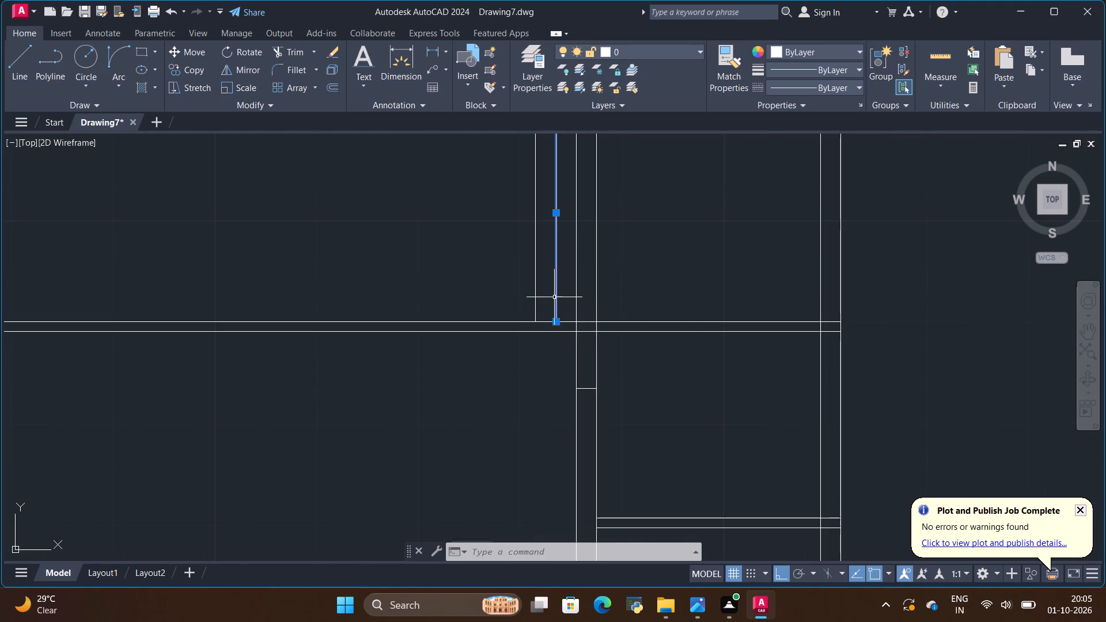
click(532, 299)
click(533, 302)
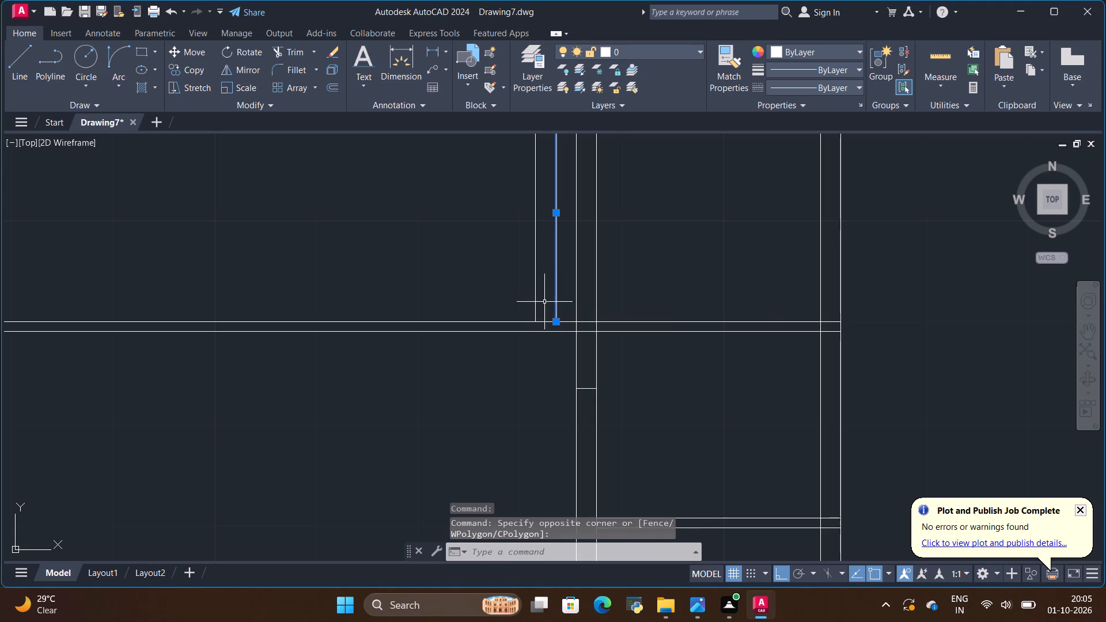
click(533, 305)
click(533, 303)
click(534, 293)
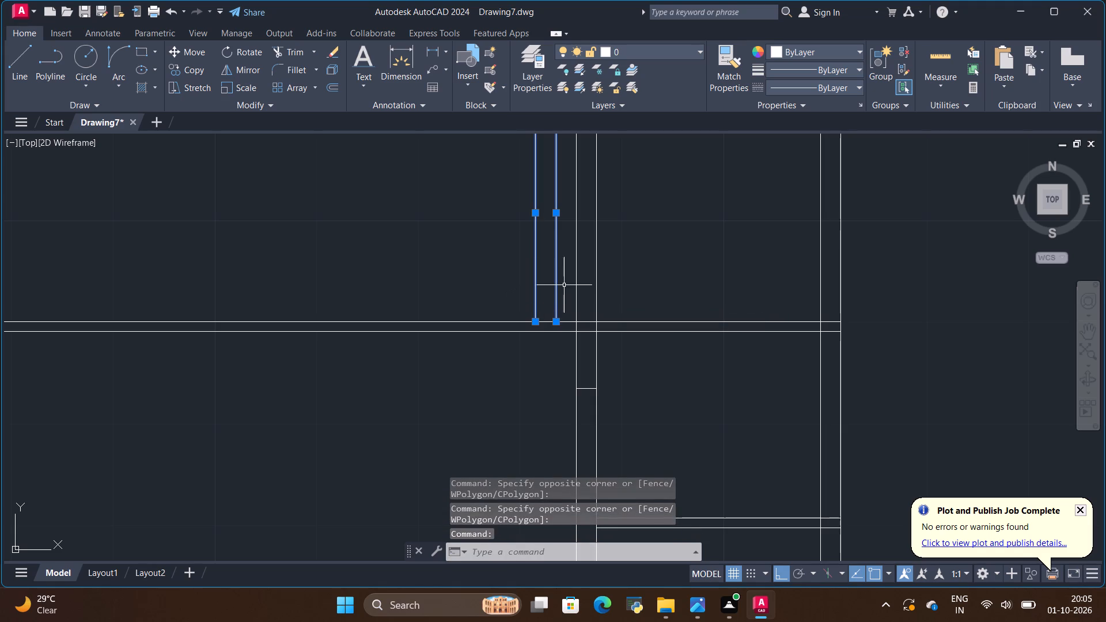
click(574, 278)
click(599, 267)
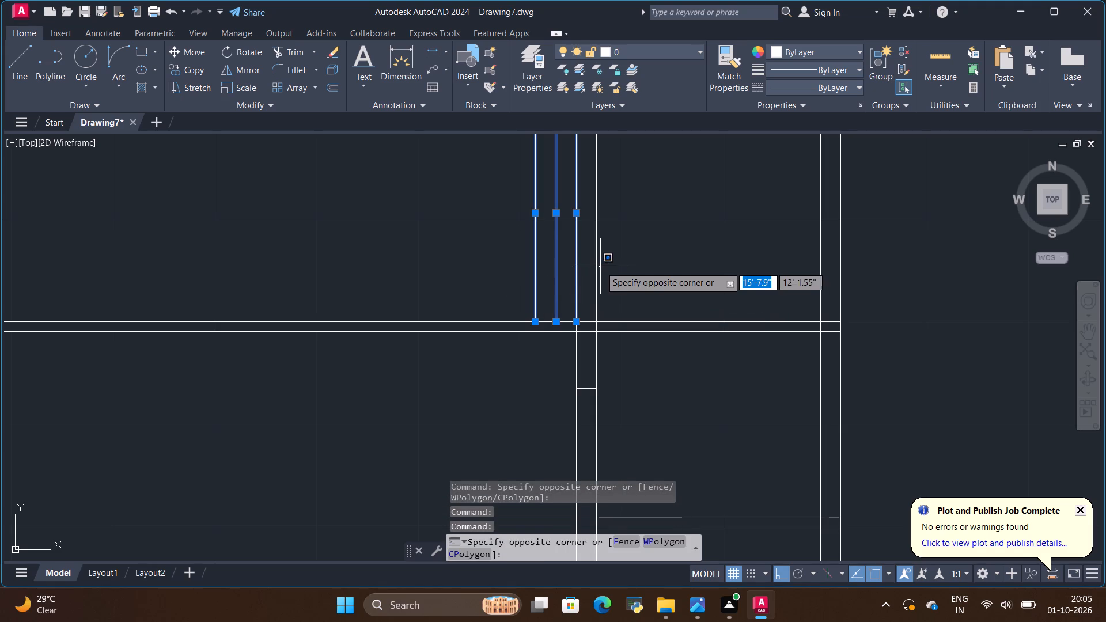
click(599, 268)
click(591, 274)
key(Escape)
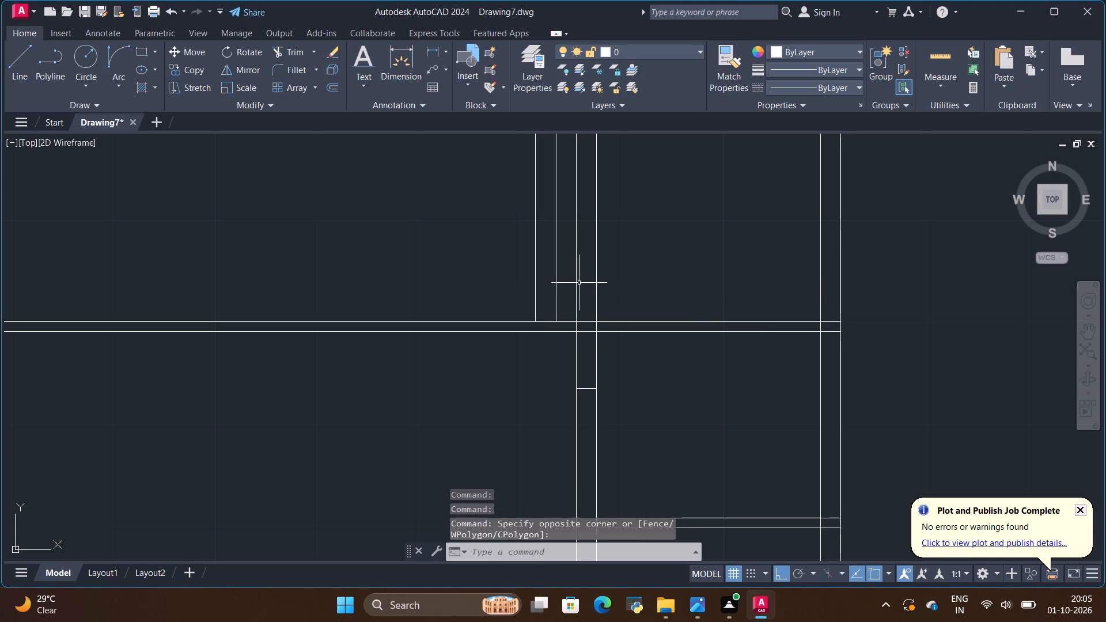
Copy the three fluted lines leftward along the floating shelf's upper line at 4" intervals, up to a 2'-8" offset.
click(535, 294)
click(554, 280)
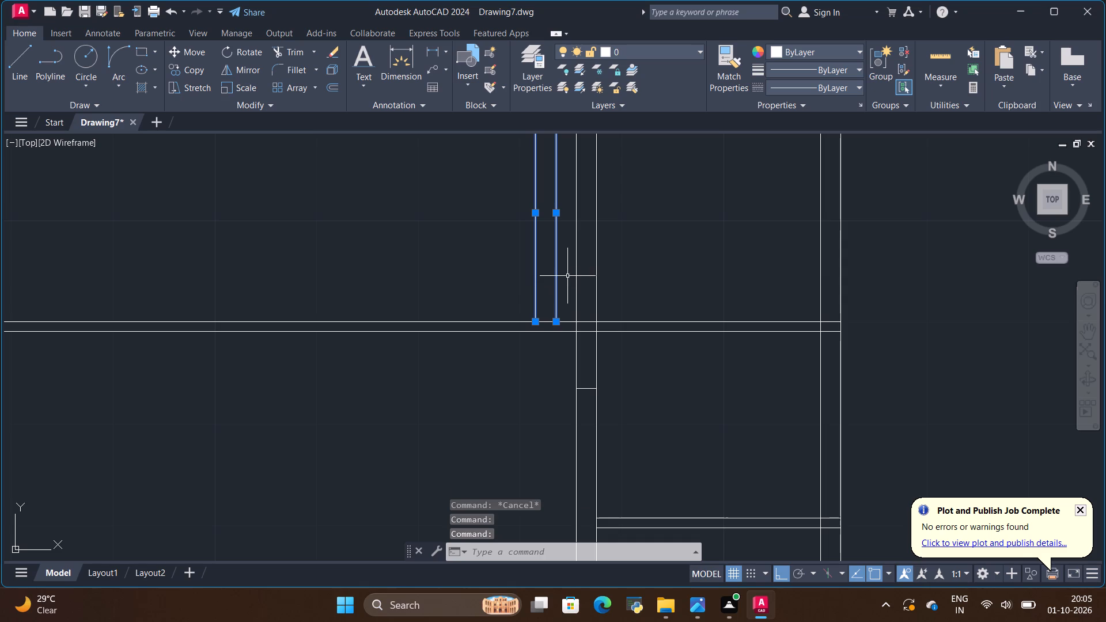
click(575, 269)
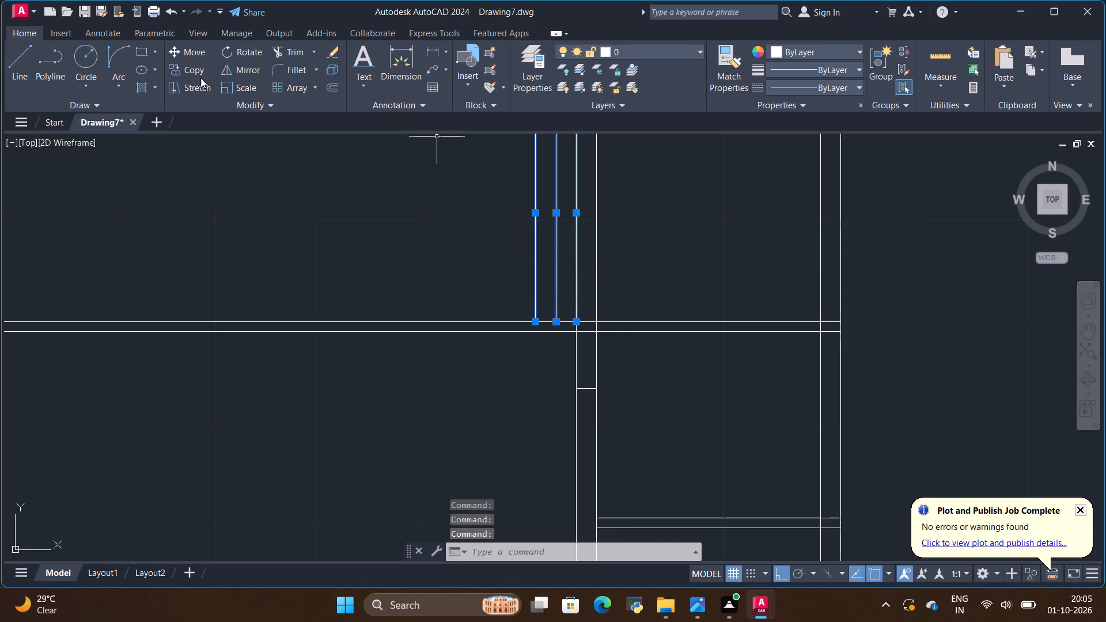
click(195, 68)
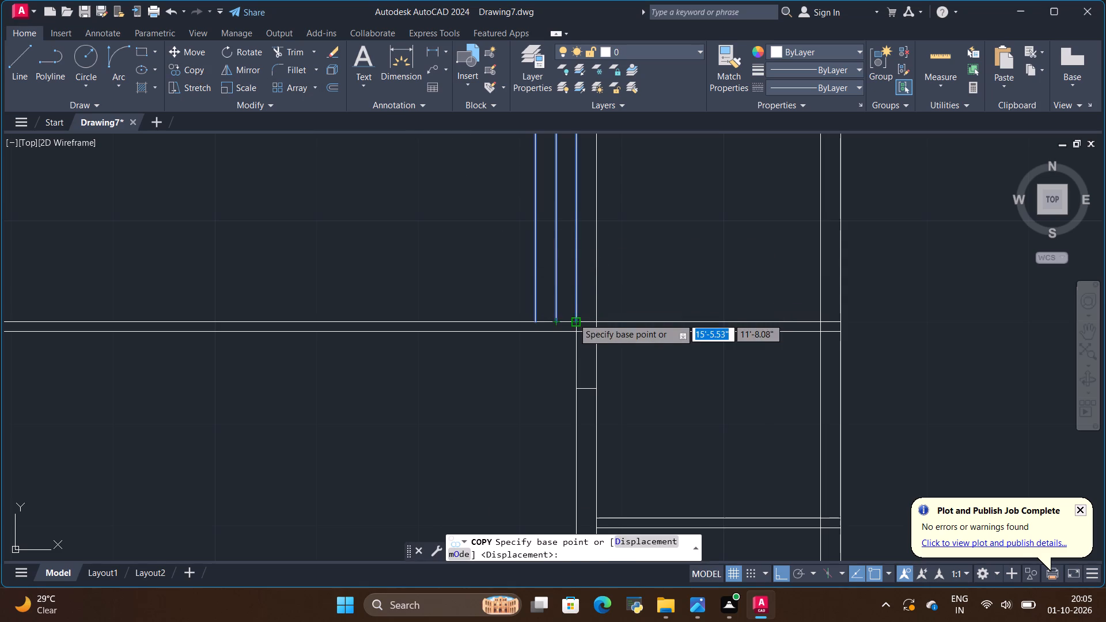
click(573, 318)
click(533, 316)
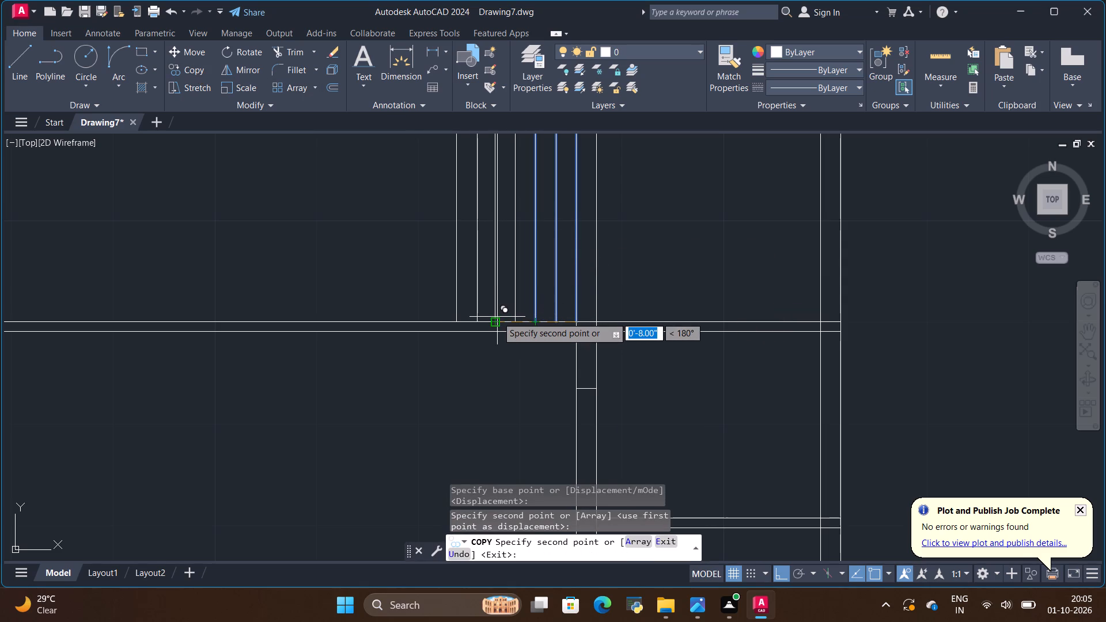
click(493, 316)
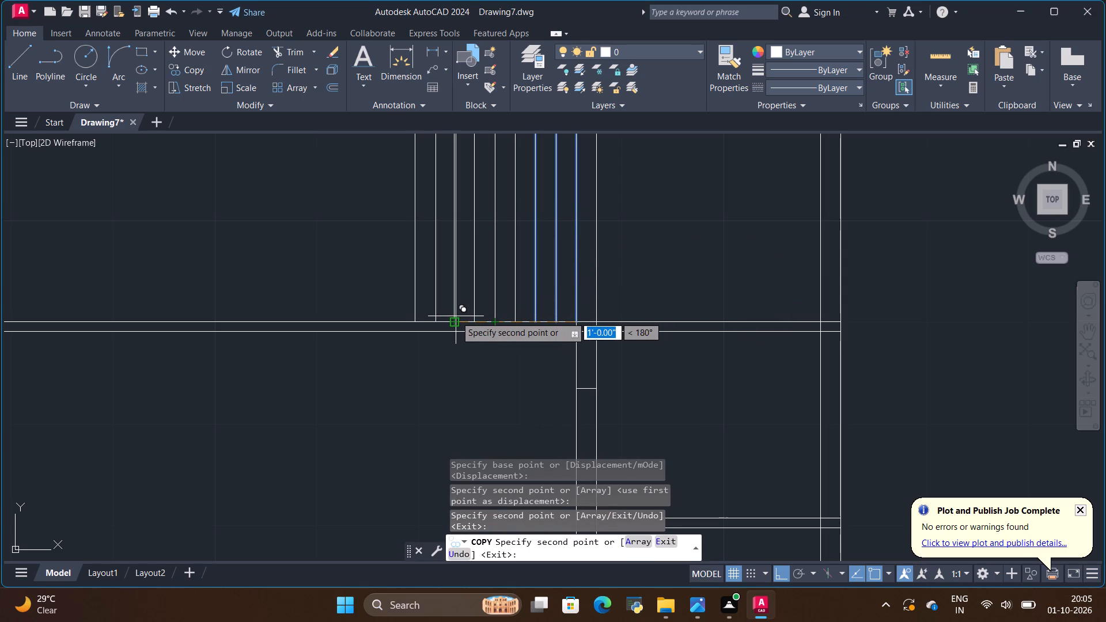
click(456, 316)
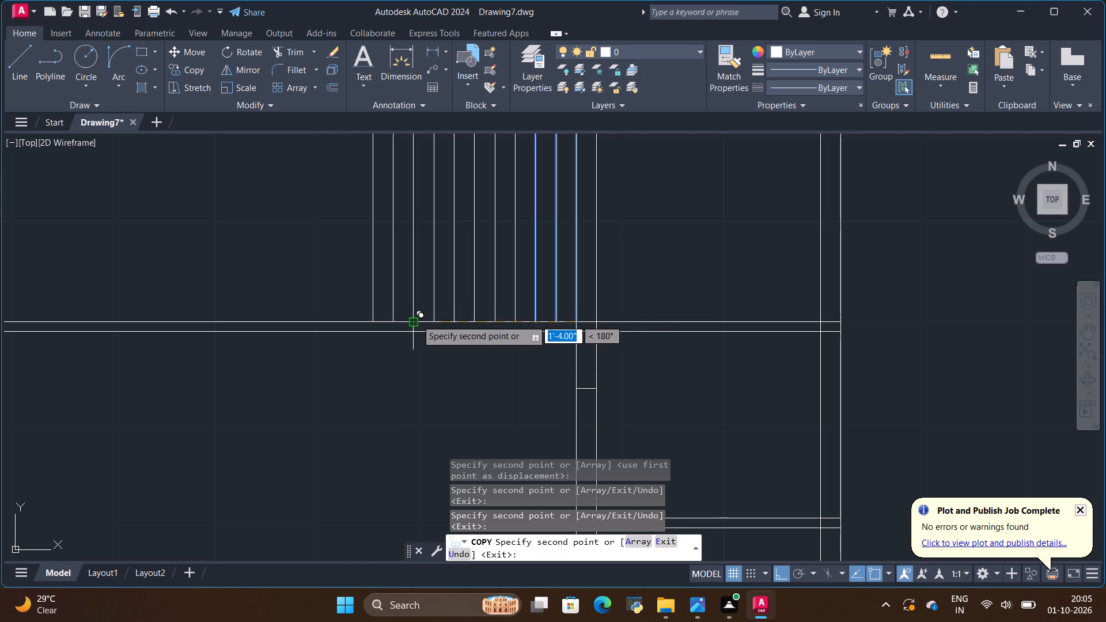
click(416, 320)
click(374, 316)
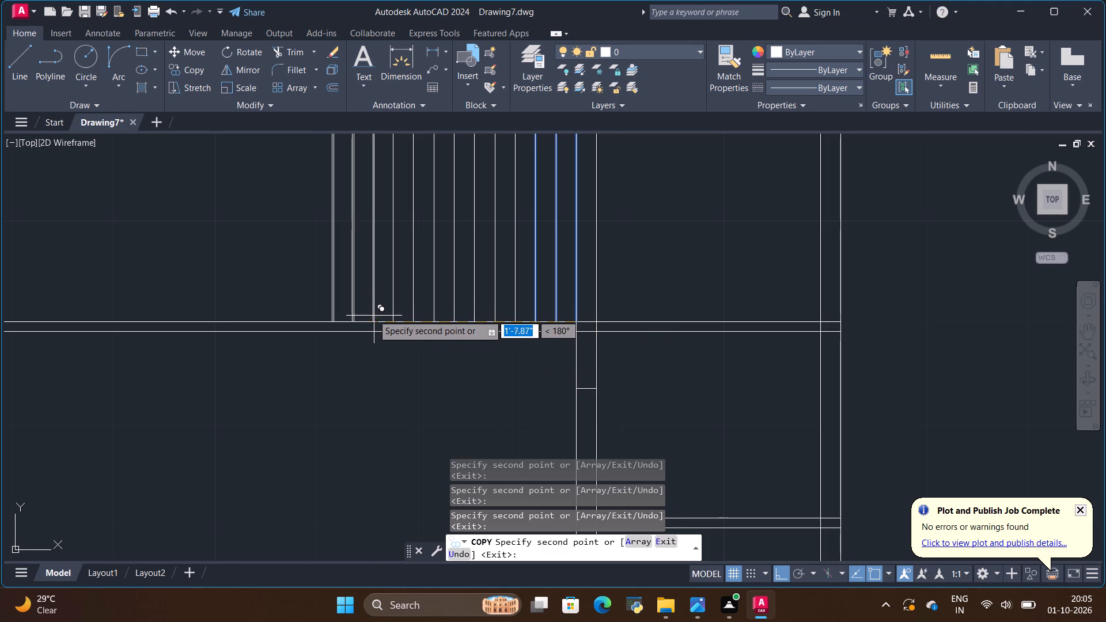
click(329, 309)
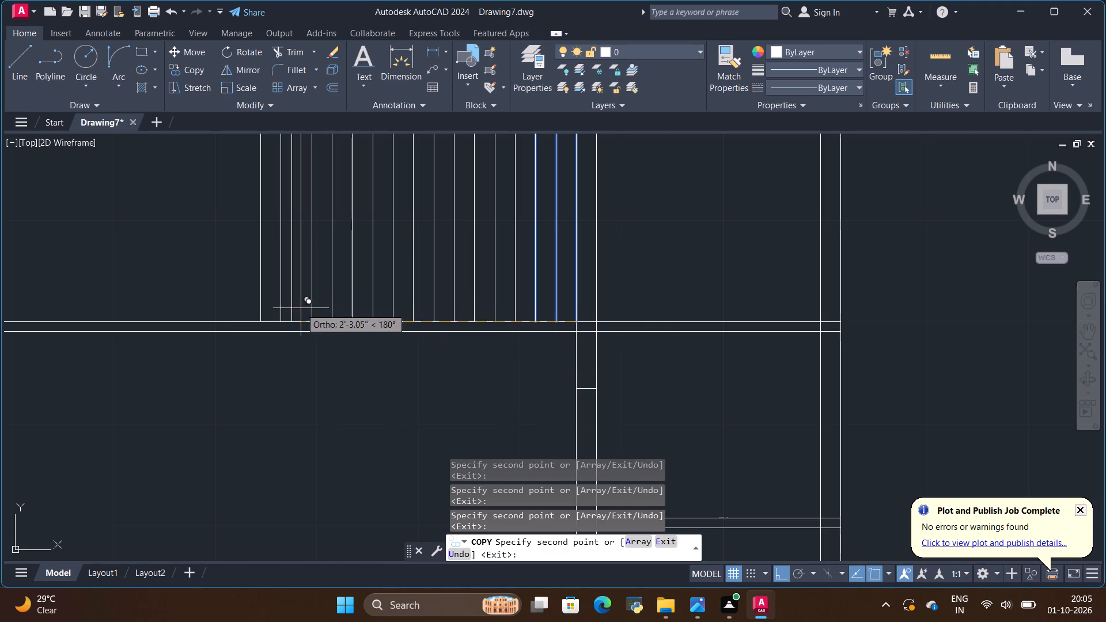
click(294, 308)
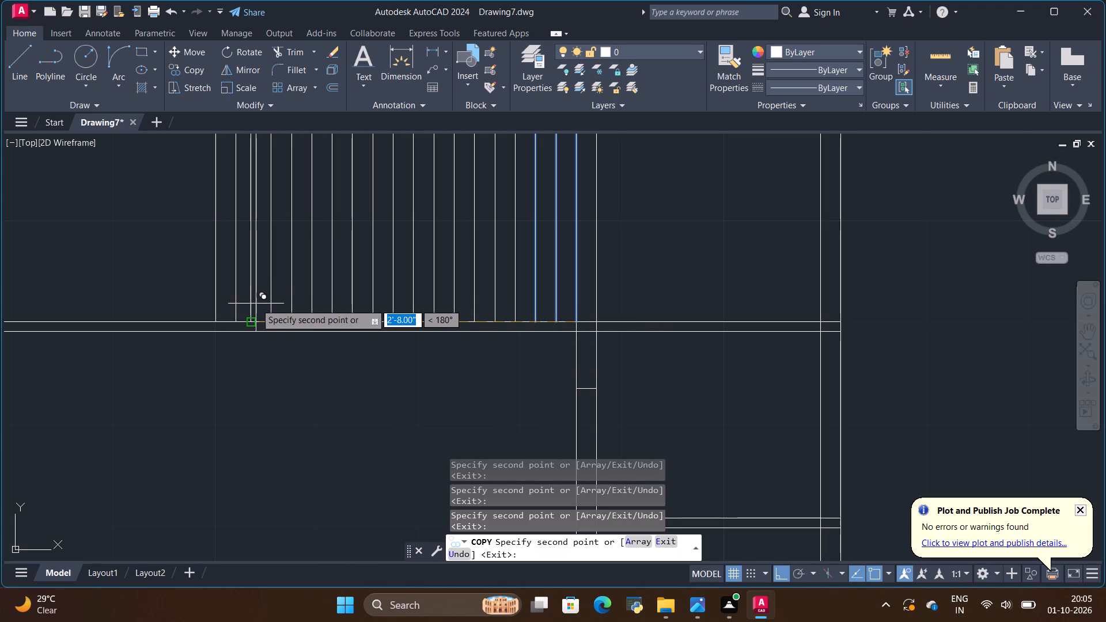
click(255, 304)
Continue copying the three fluted lines leftward at 4" intervals from 3'-0" to 5'-8", up to the floating shelf's left end.
scroll(433, 356, down, 2)
scroll(320, 325, up, 2)
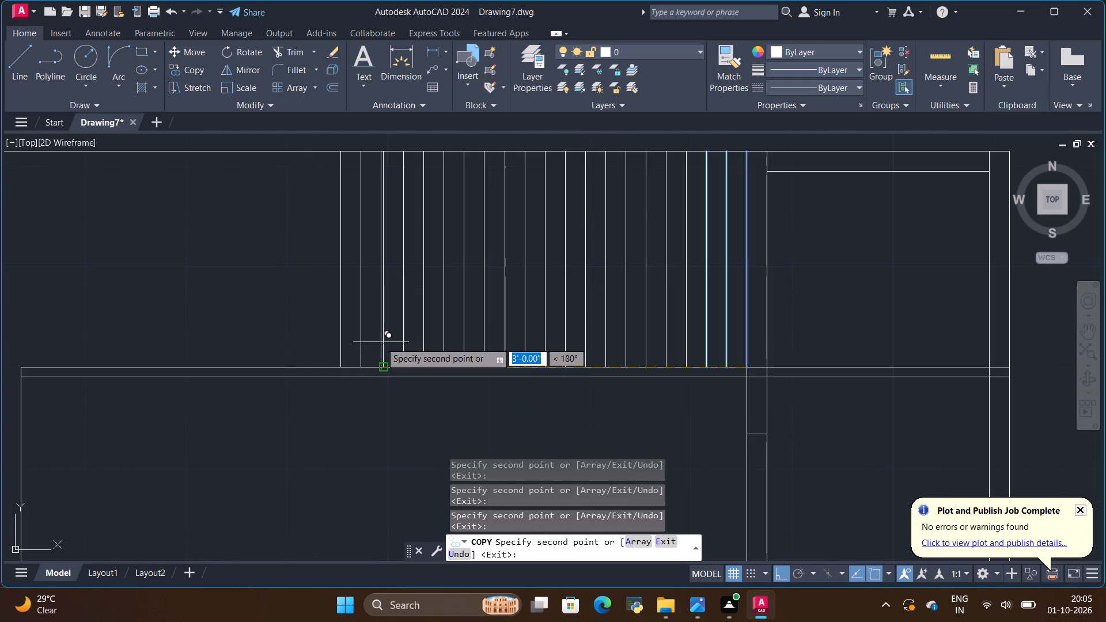
click(381, 342)
click(342, 345)
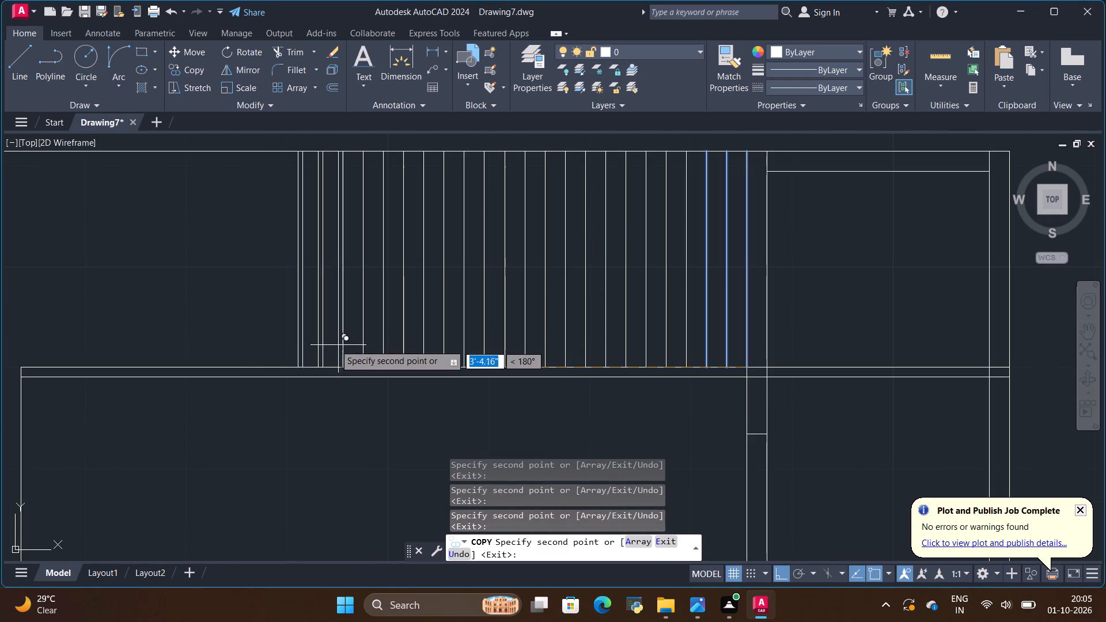
click(304, 342)
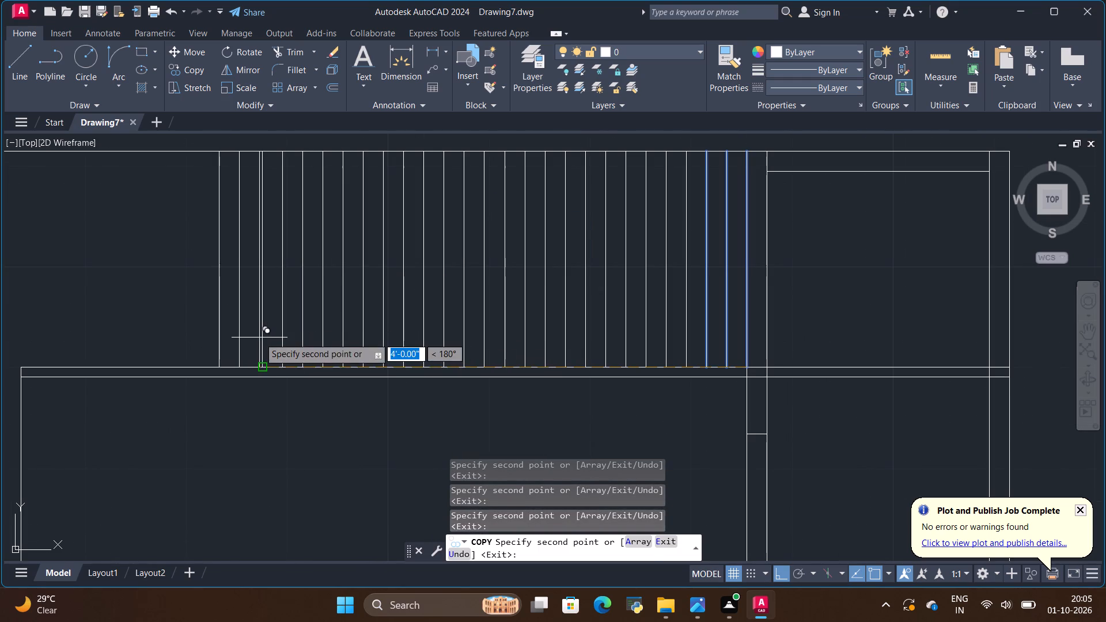
click(259, 338)
click(221, 337)
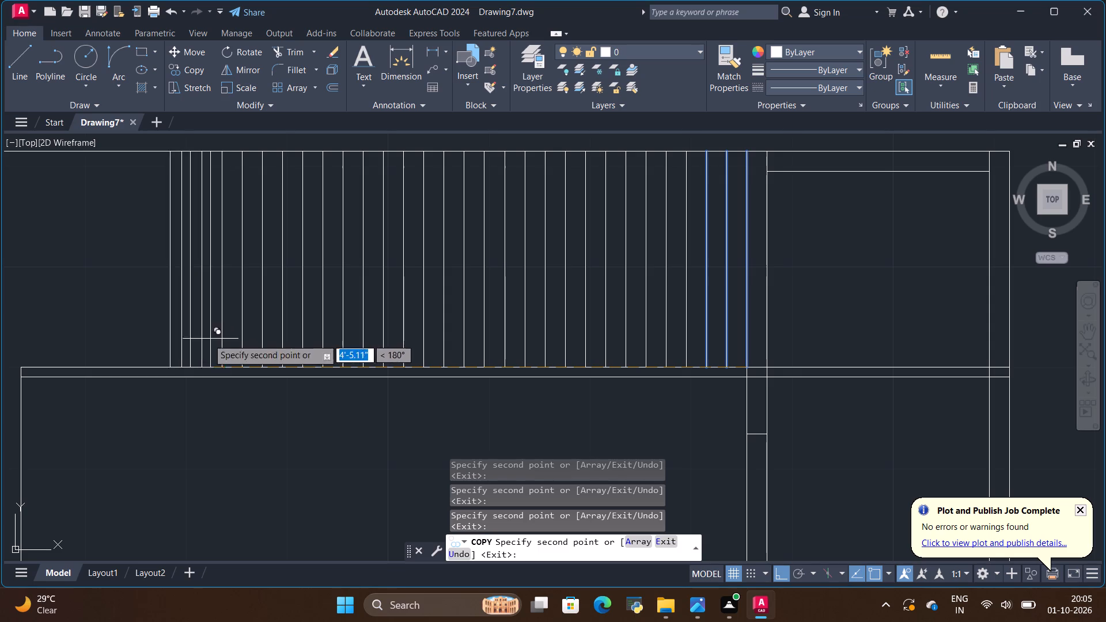
click(182, 340)
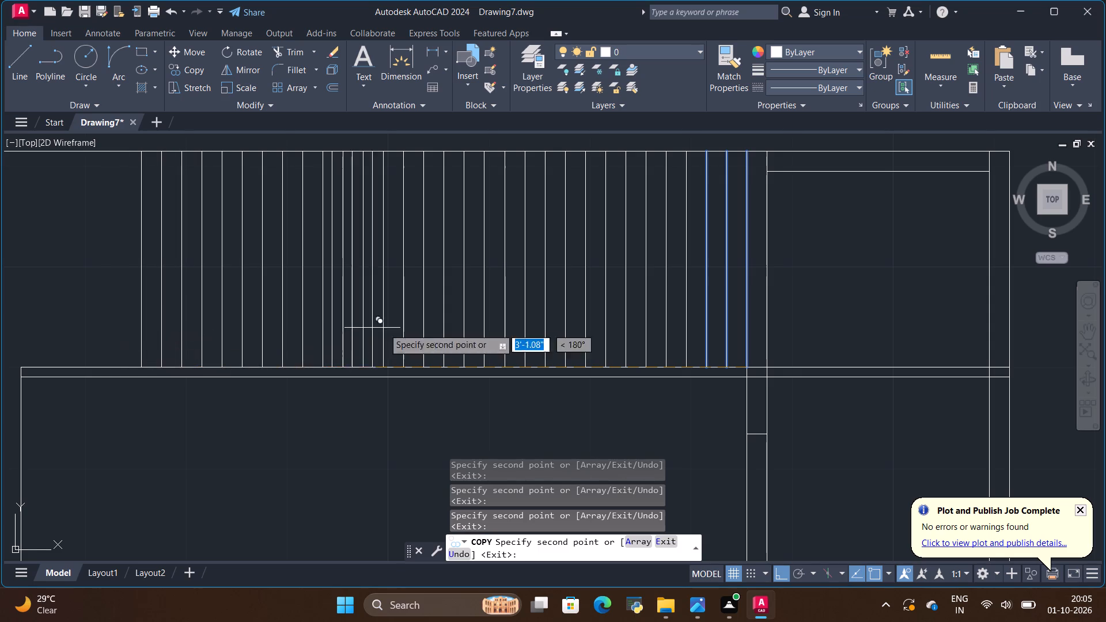
scroll(386, 328, down, 2)
scroll(271, 340, up, 2)
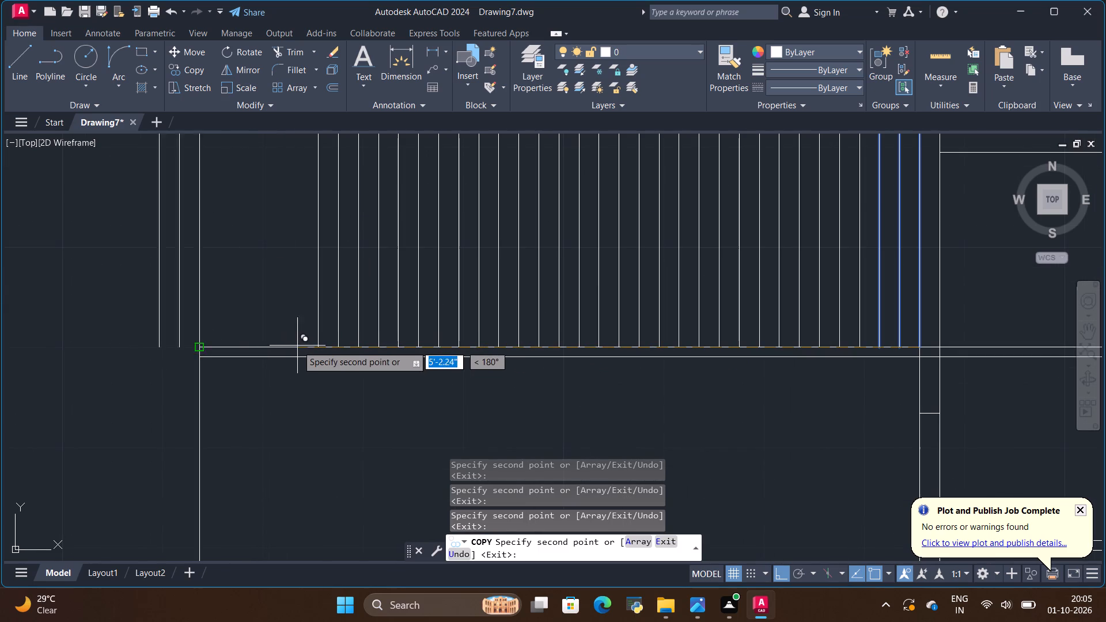
click(315, 339)
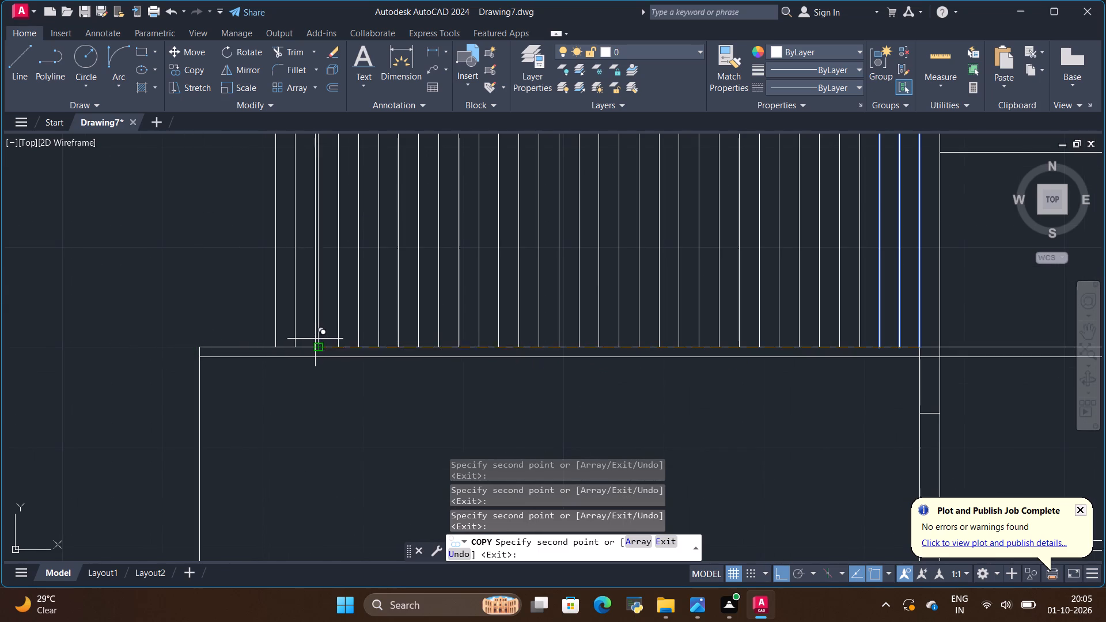
click(280, 339)
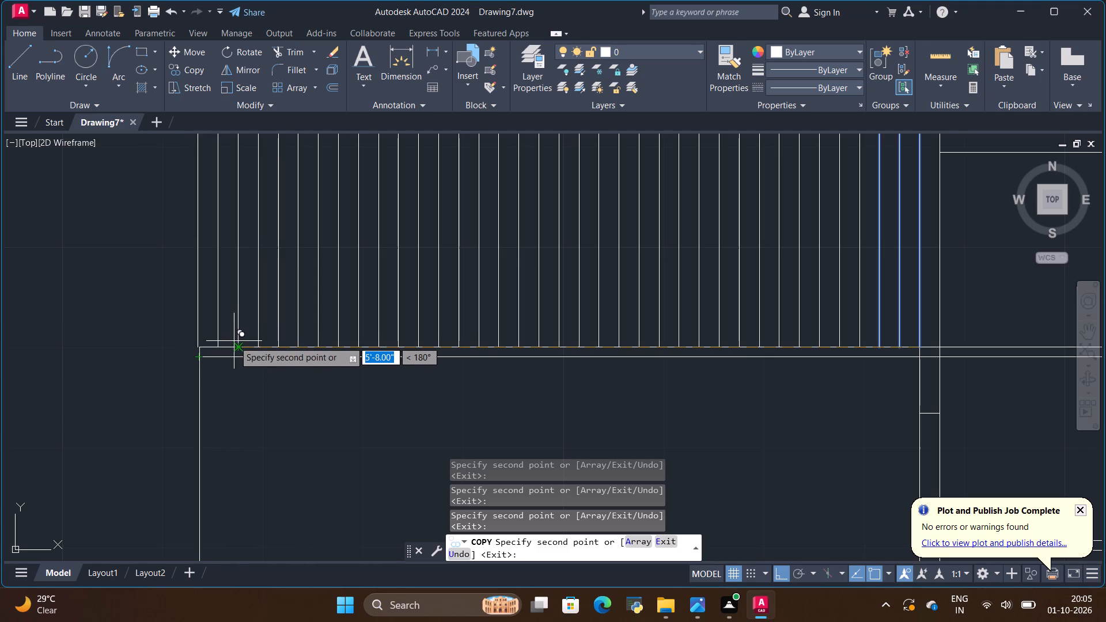
click(234, 341)
key(Escape)
scroll(378, 393, down, 1)
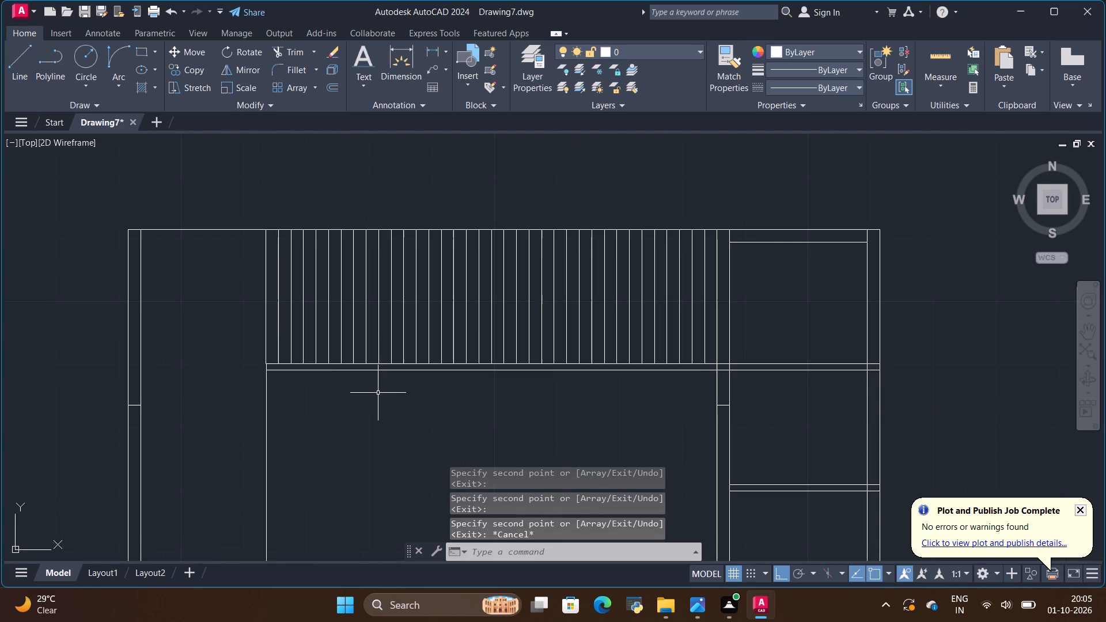
Trim away the leftmost fluted line that falls just outside the floating shelf's left end.
scroll(288, 368, up, 2)
scroll(288, 368, down, 1)
scroll(227, 370, up, 3)
scroll(309, 334, up, 3)
scroll(338, 341, down, 4)
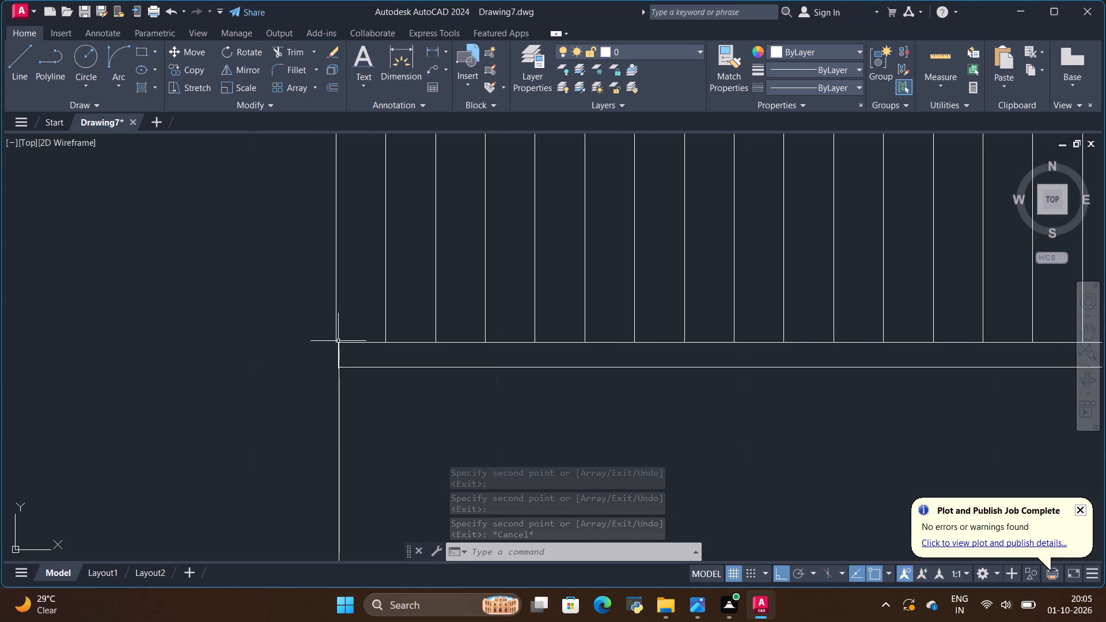
scroll(338, 341, down, 3)
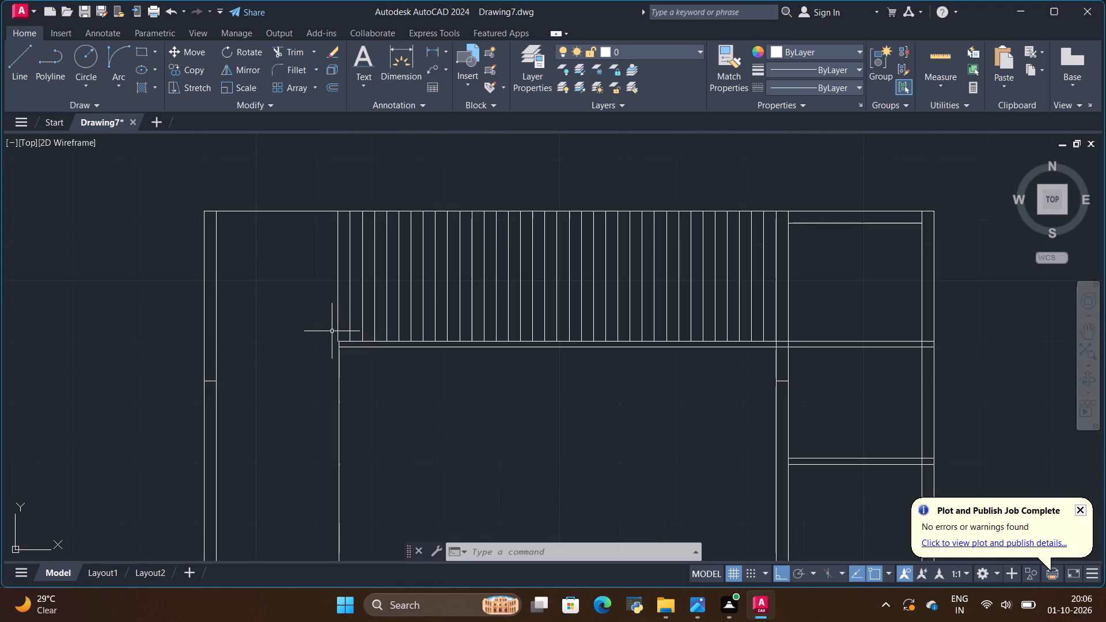
scroll(335, 325, up, 3)
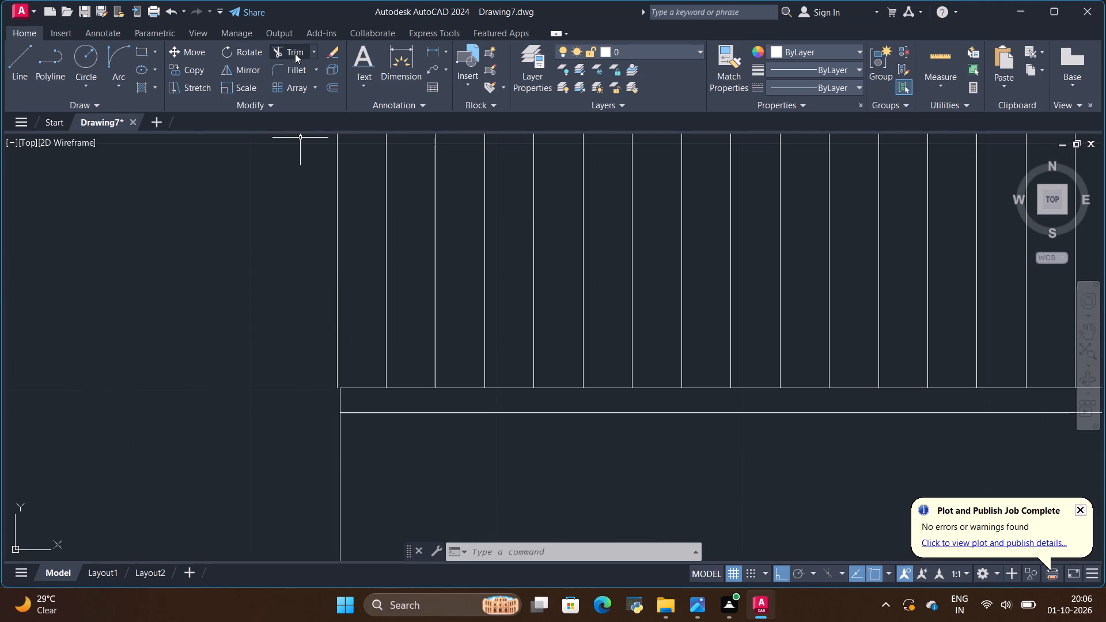
click(295, 53)
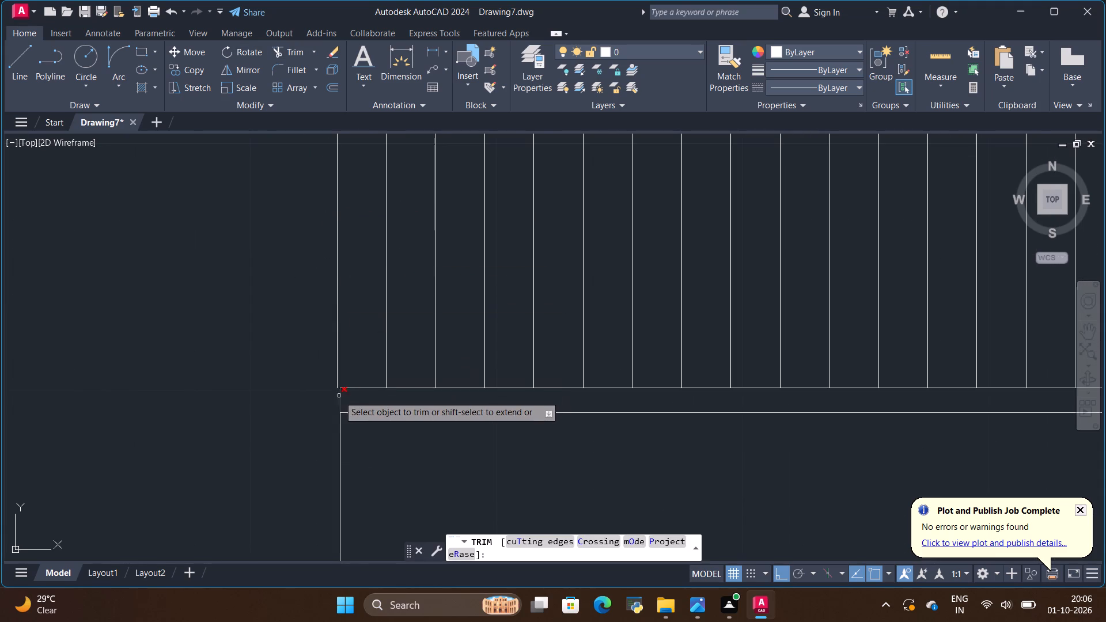
scroll(339, 396, up, 3)
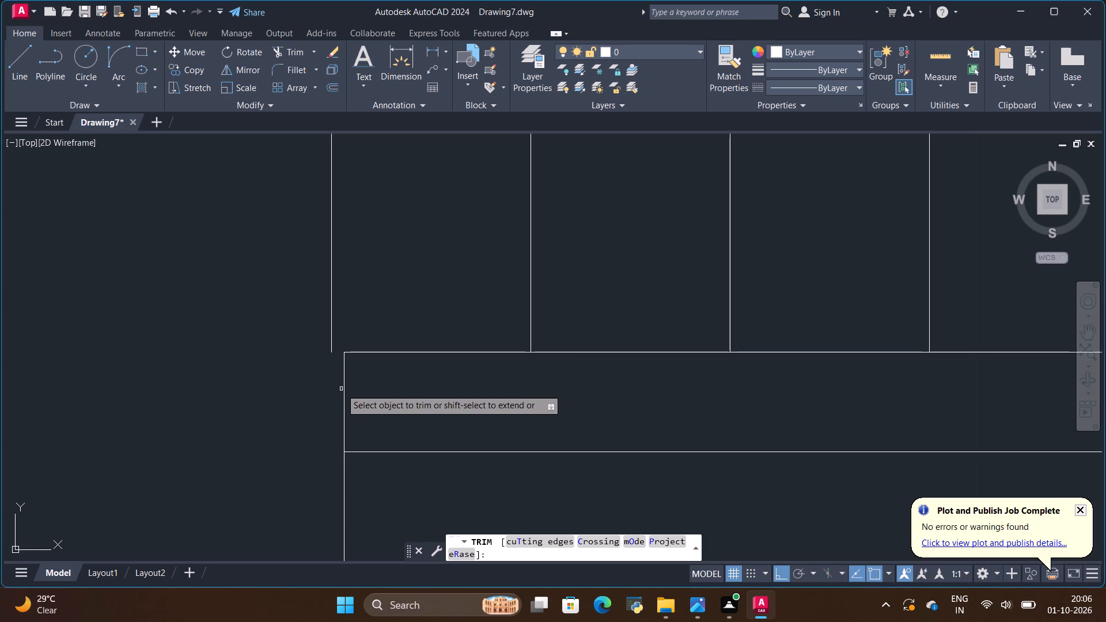
drag(368, 256, 351, 255)
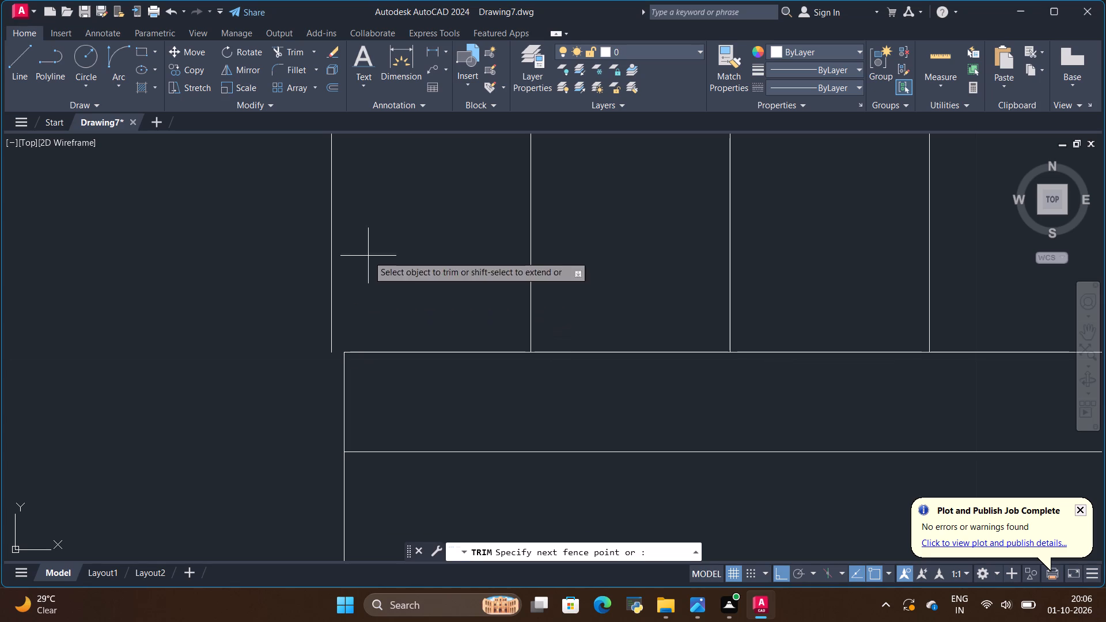
drag(351, 255, 322, 268)
scroll(347, 362, down, 5)
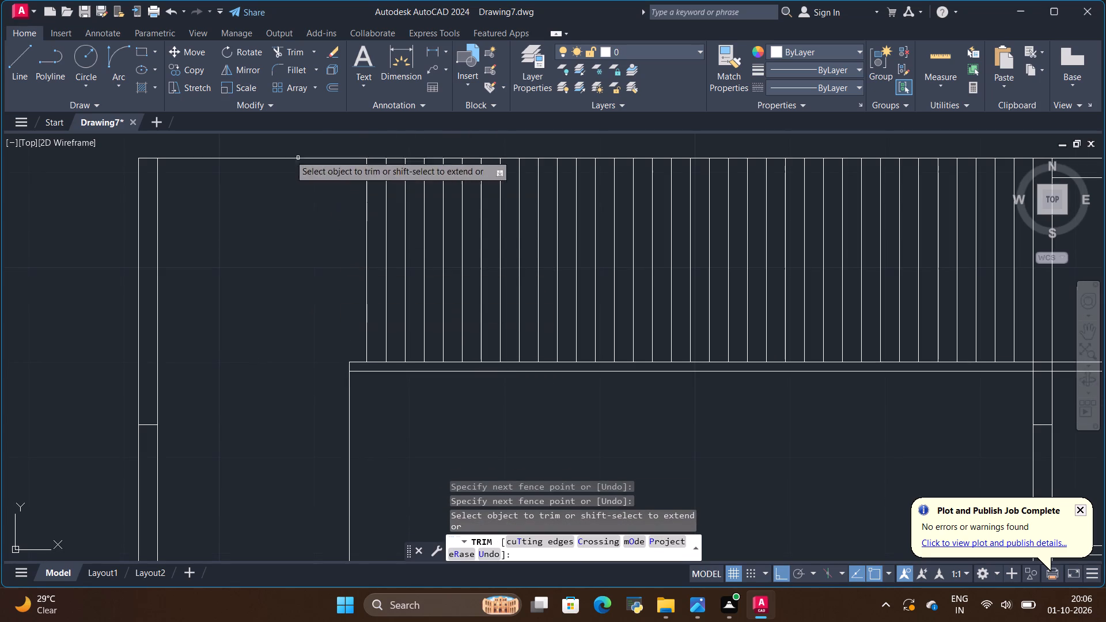
Draw a vertical line about 1'-9.5" long from the floating shelf's upper left corner to the unit's top edge.
click(21, 69)
scroll(339, 358, up, 2)
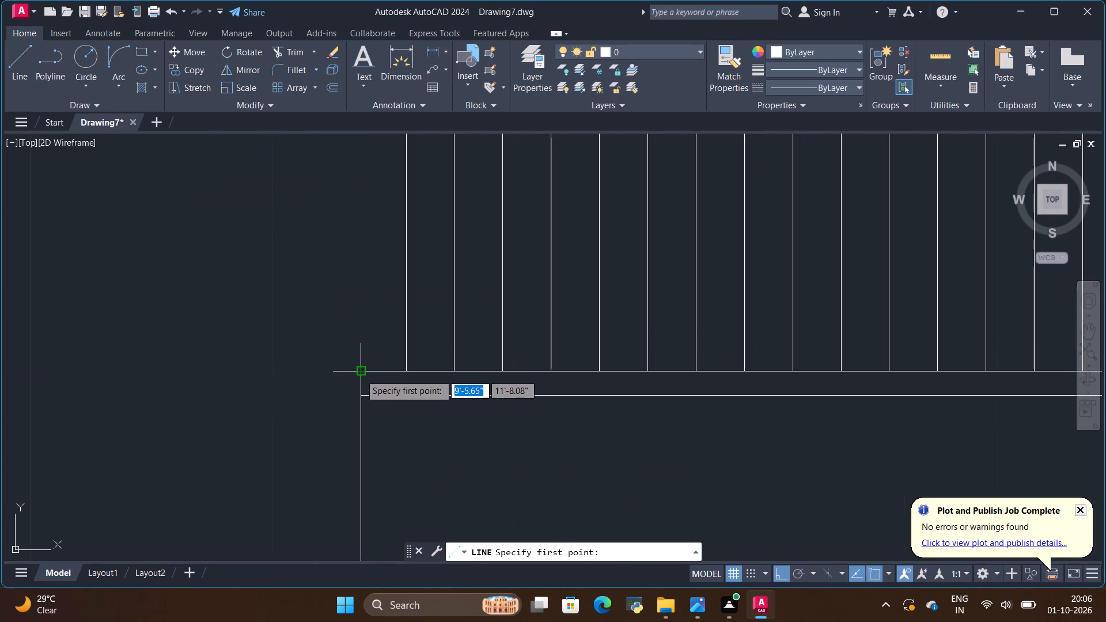
click(360, 374)
scroll(355, 403, down, 2)
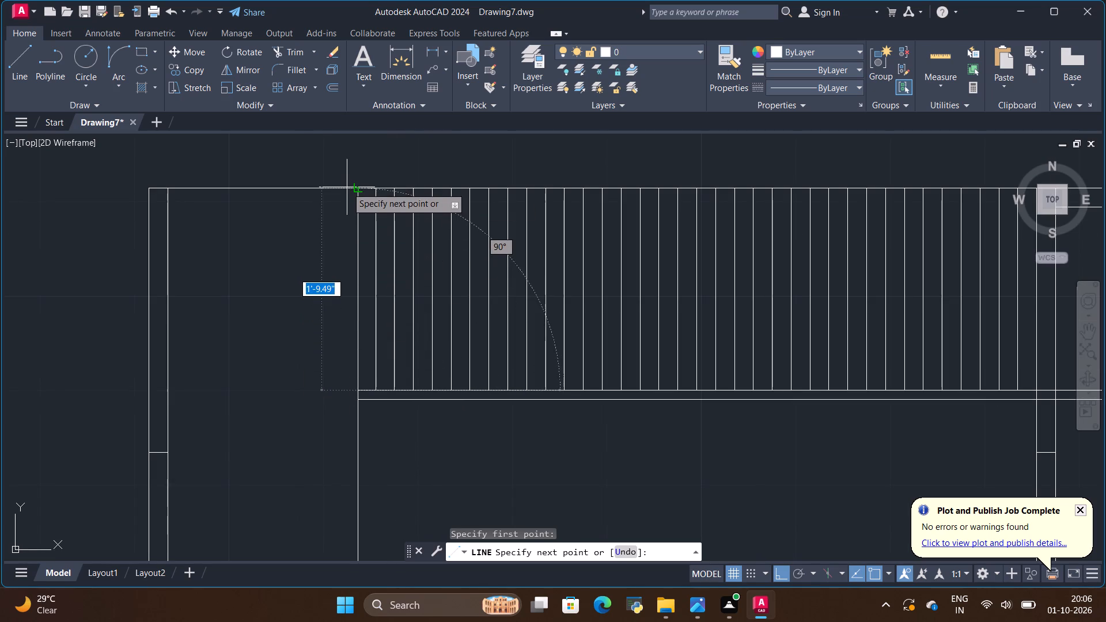
click(347, 188)
key(Escape)
scroll(400, 452, down, 1)
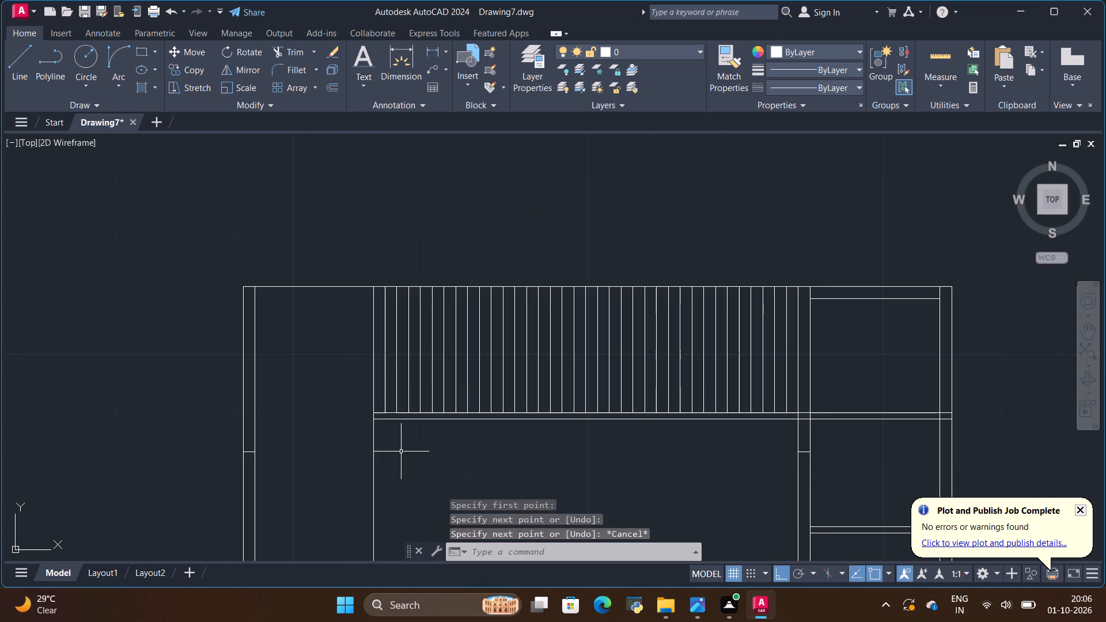
Copy the inner vertical line of the unit's left side panel 2" to the right.
scroll(406, 231, down, 2)
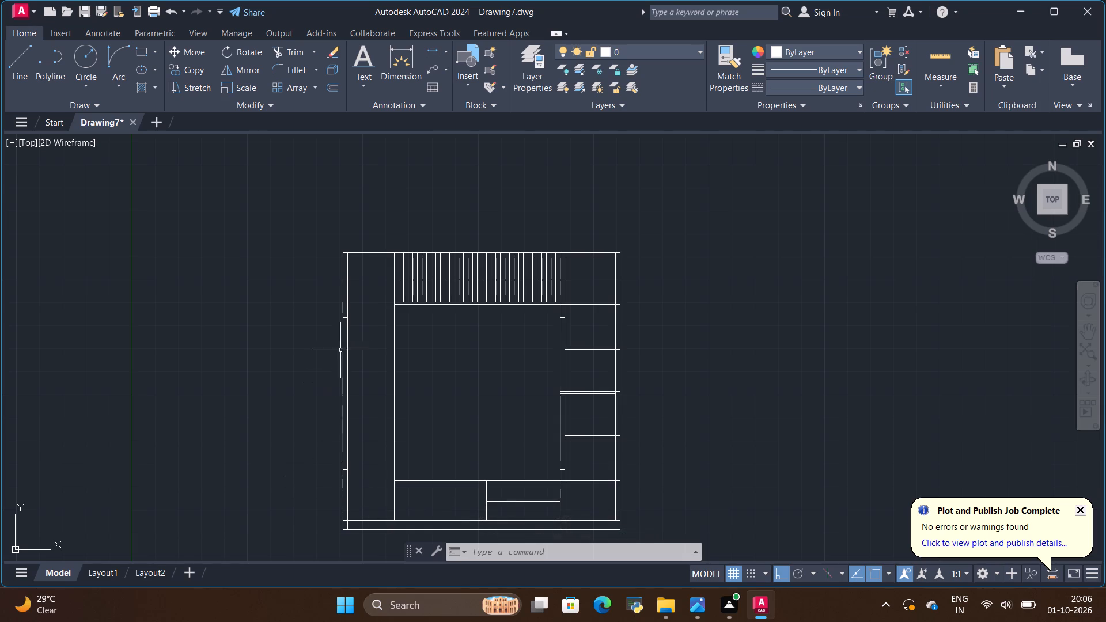
scroll(349, 314, up, 2)
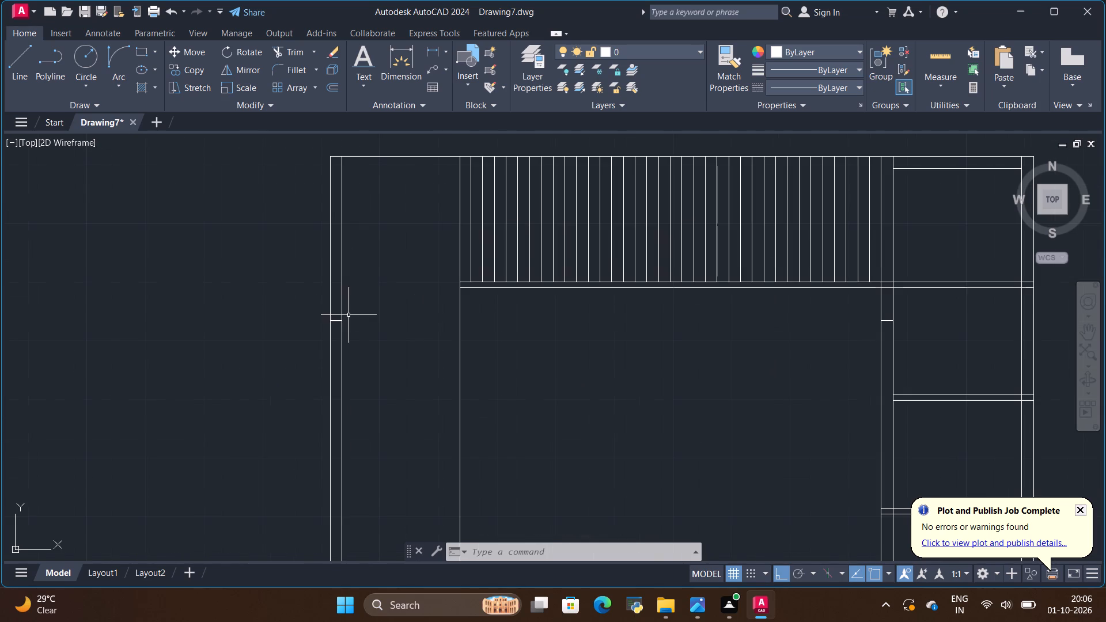
click(341, 292)
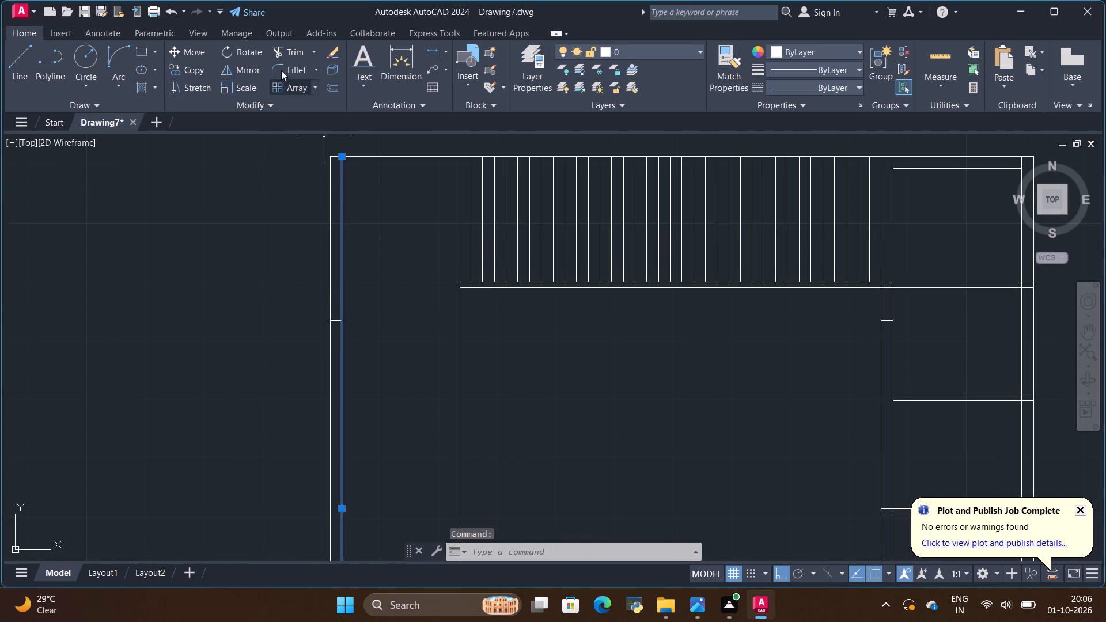
click(191, 69)
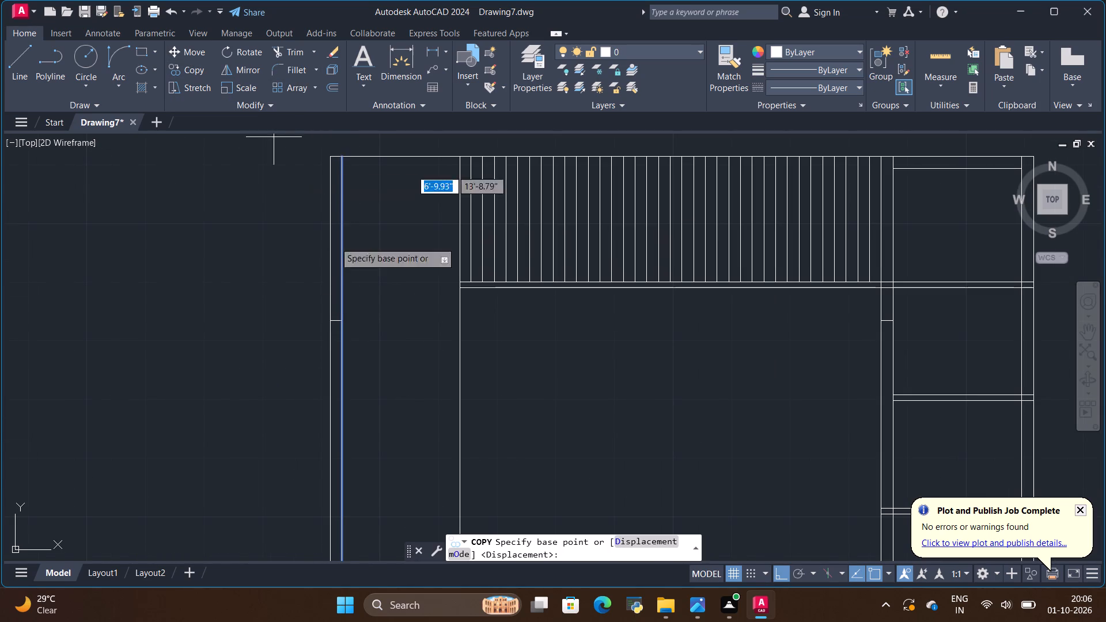
click(342, 322)
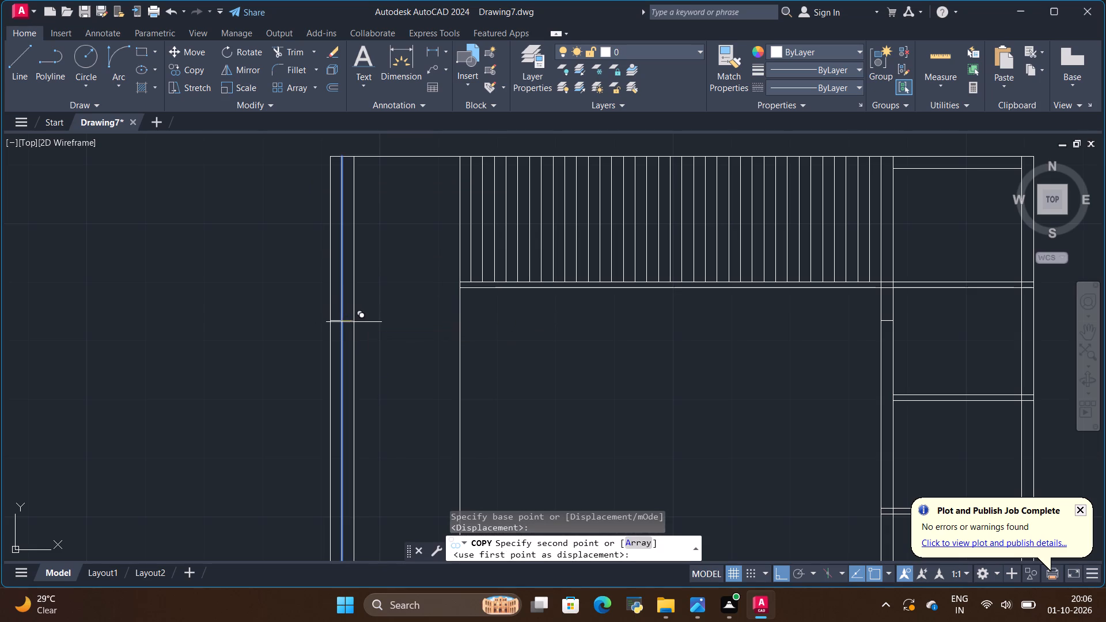
key(BackSpace)
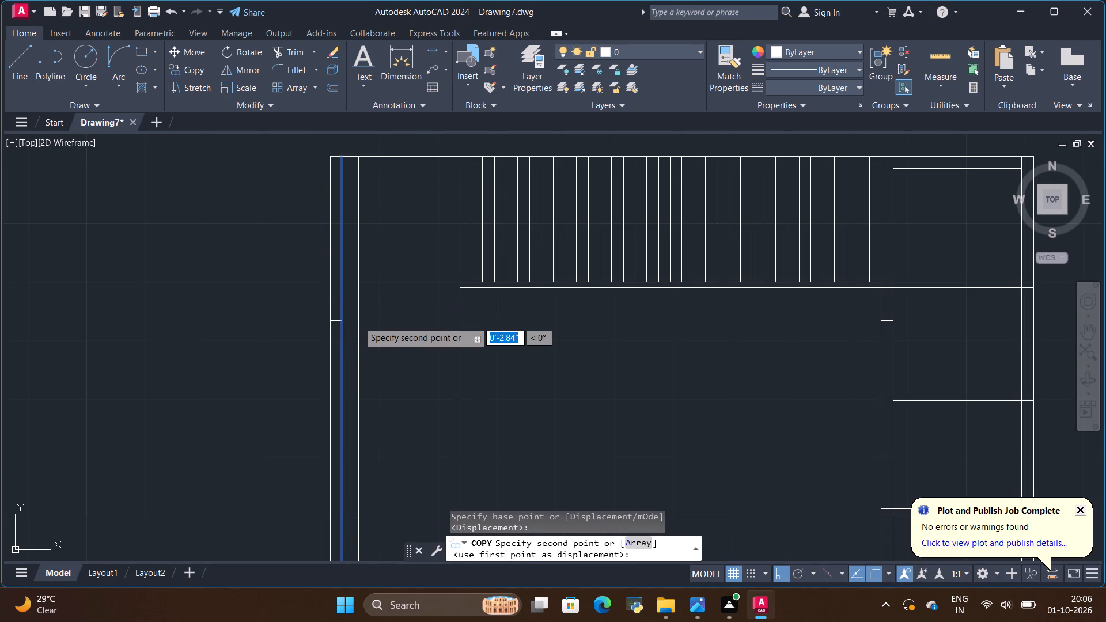
key(2)
key(shift+quotedbl)
key(Return)
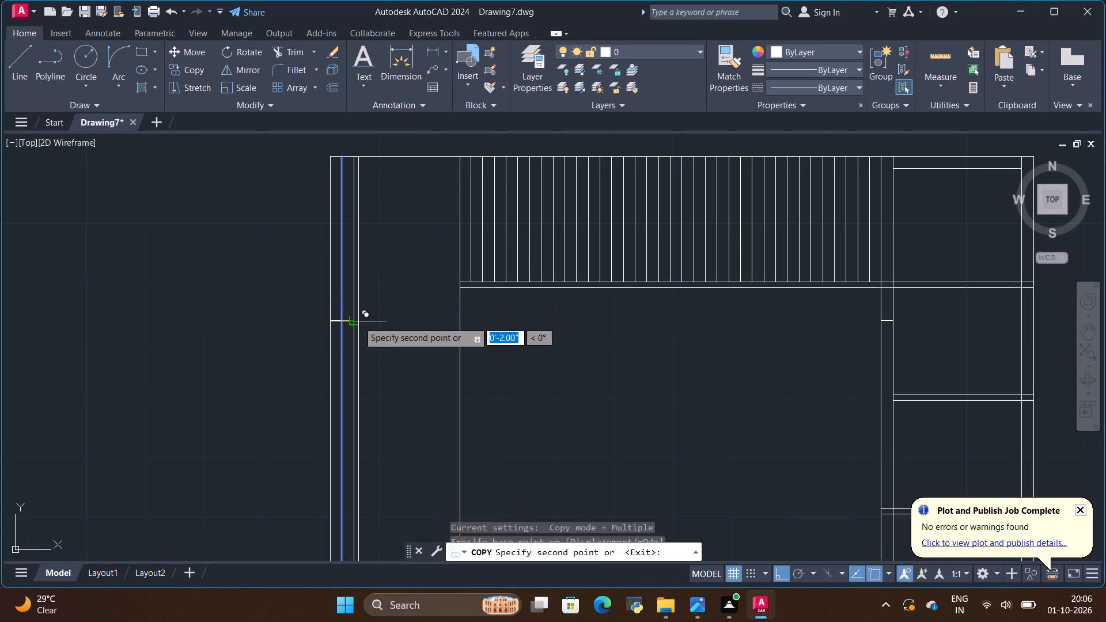
Add copies of the left side panel's inner vertical line at 4" and 6" to the right of the original.
key(BackSpace)
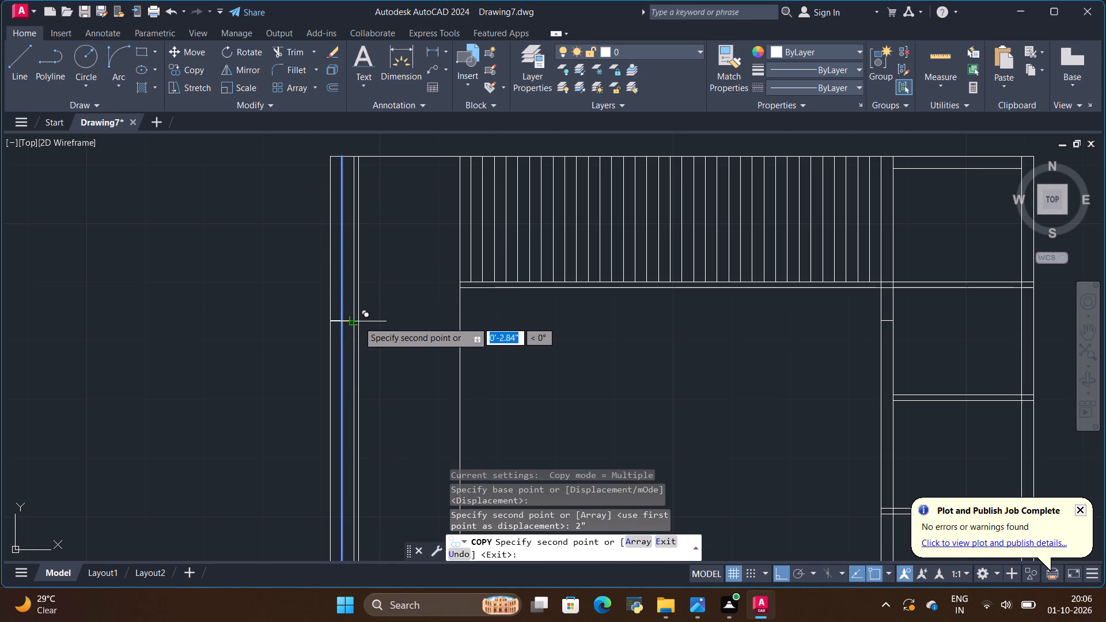
key(4)
key(shift+quotedbl)
key(Return)
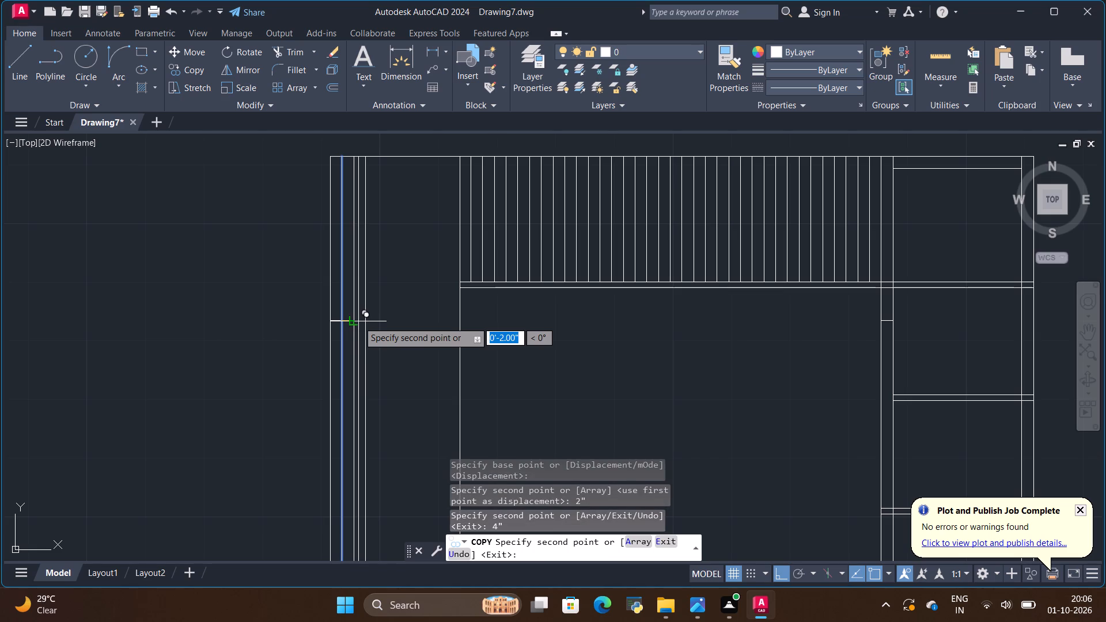
key(BackSpace)
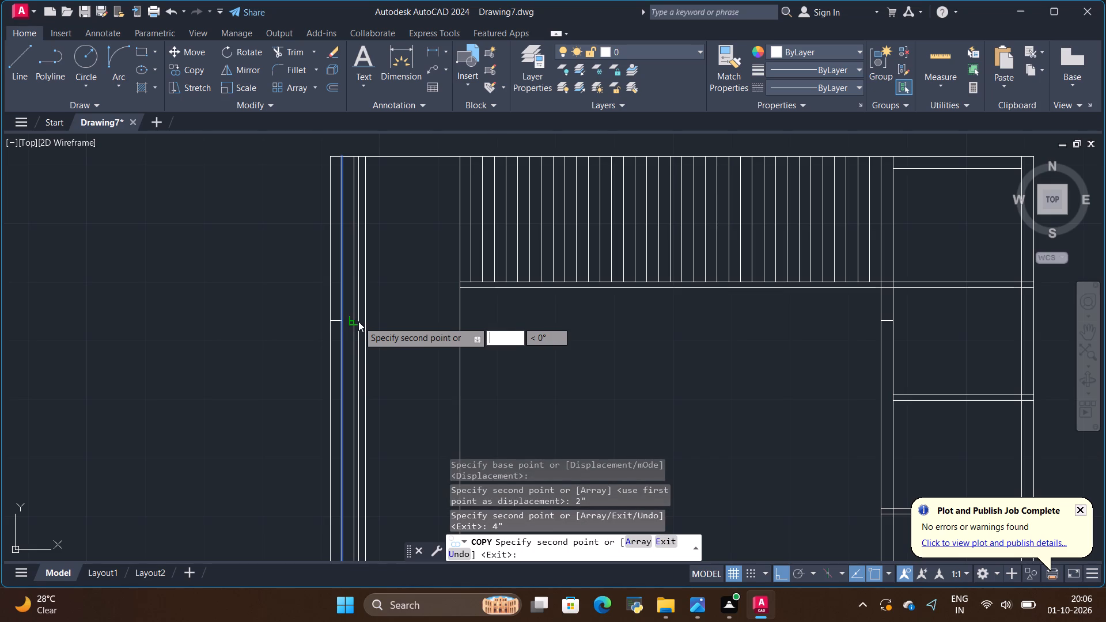
key(6)
key(shift+quotedbl)
key(Return)
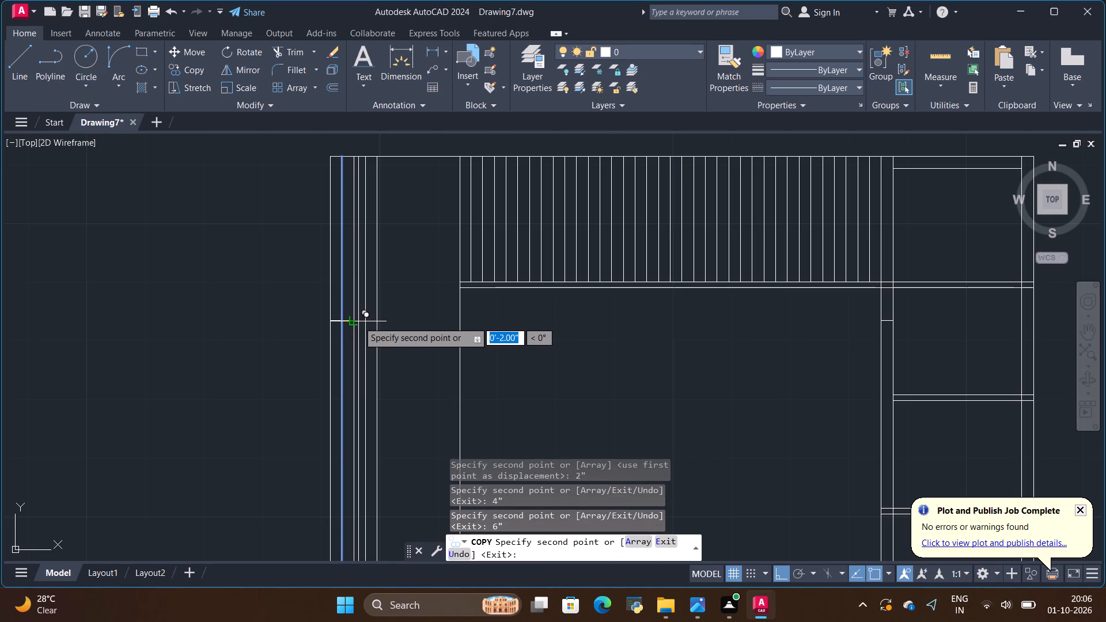
key(Escape)
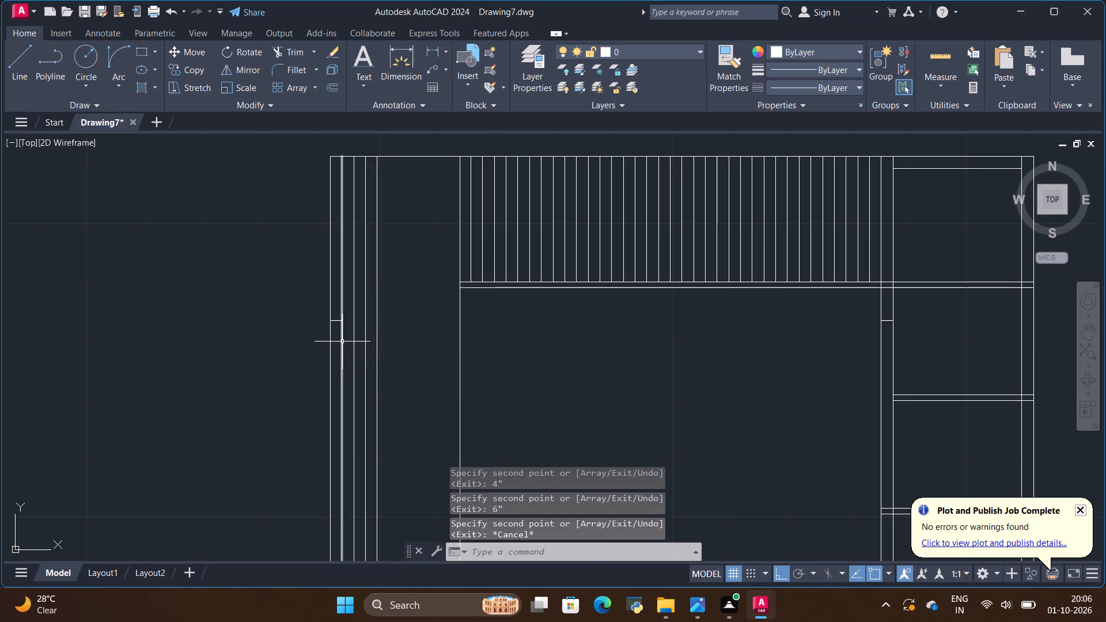
Copy the left panel's four vertical lines 6" and 12" to the right to continue the 2" fluting.
click(344, 341)
click(343, 348)
click(340, 351)
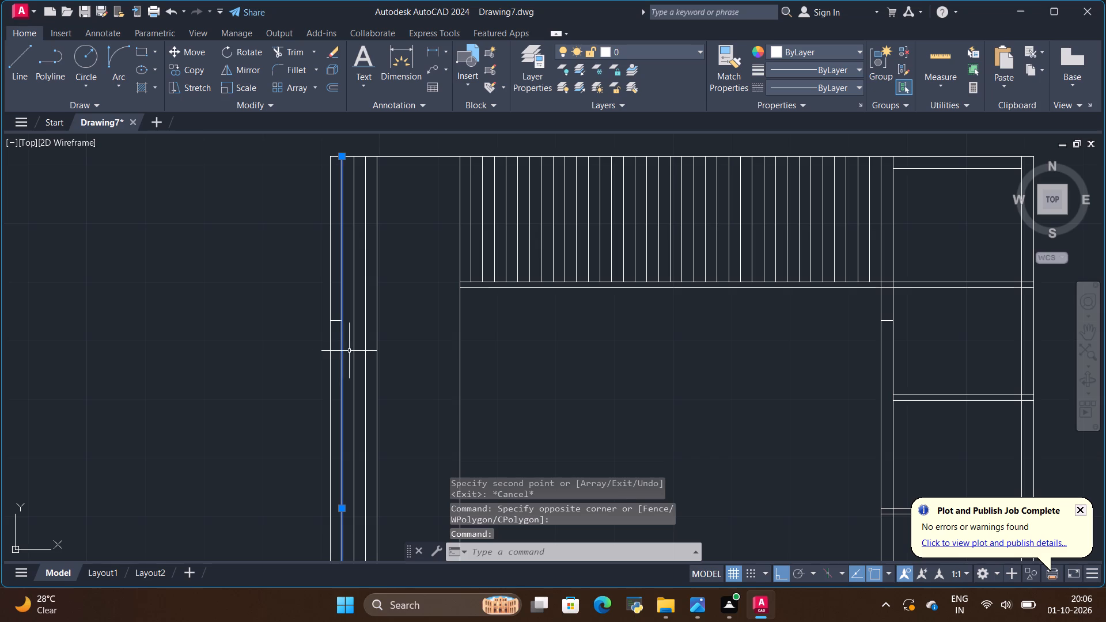
click(354, 349)
click(368, 348)
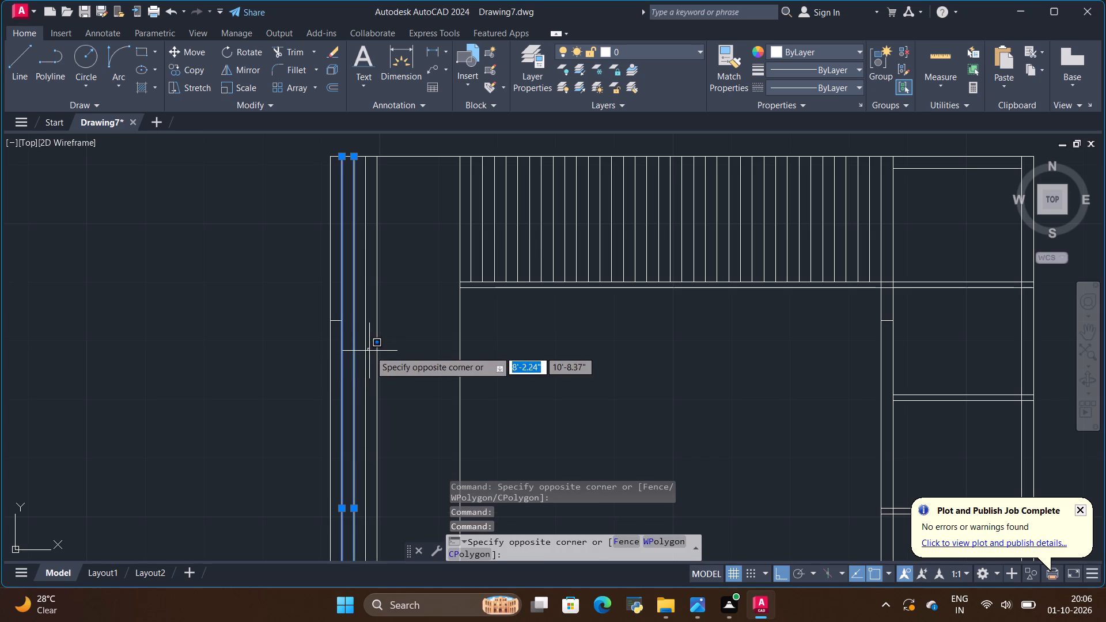
click(362, 358)
click(376, 349)
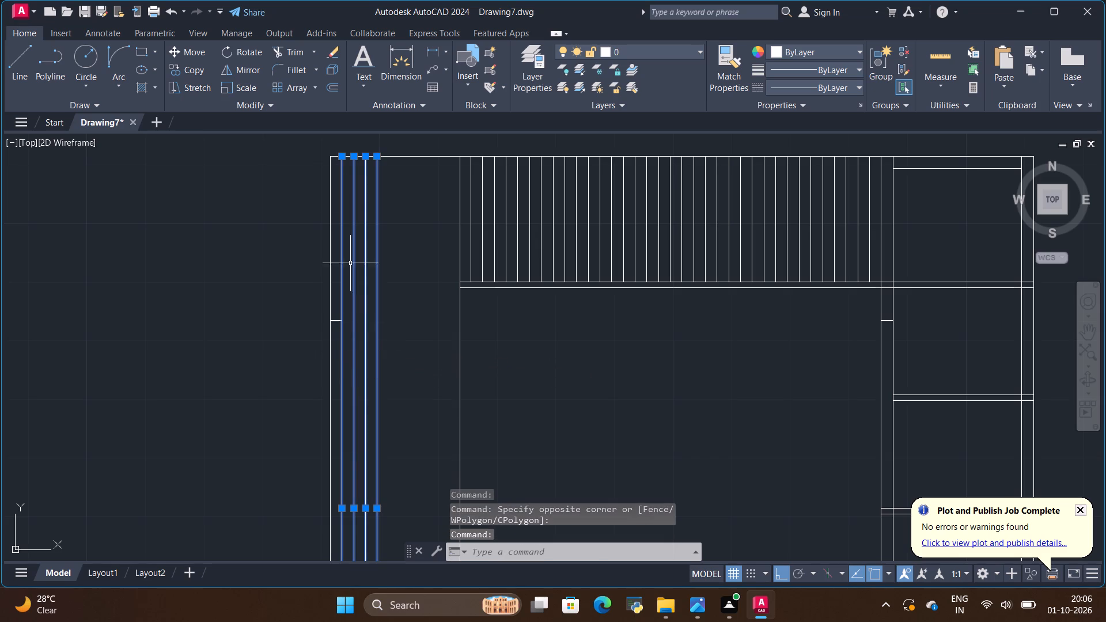
click(181, 69)
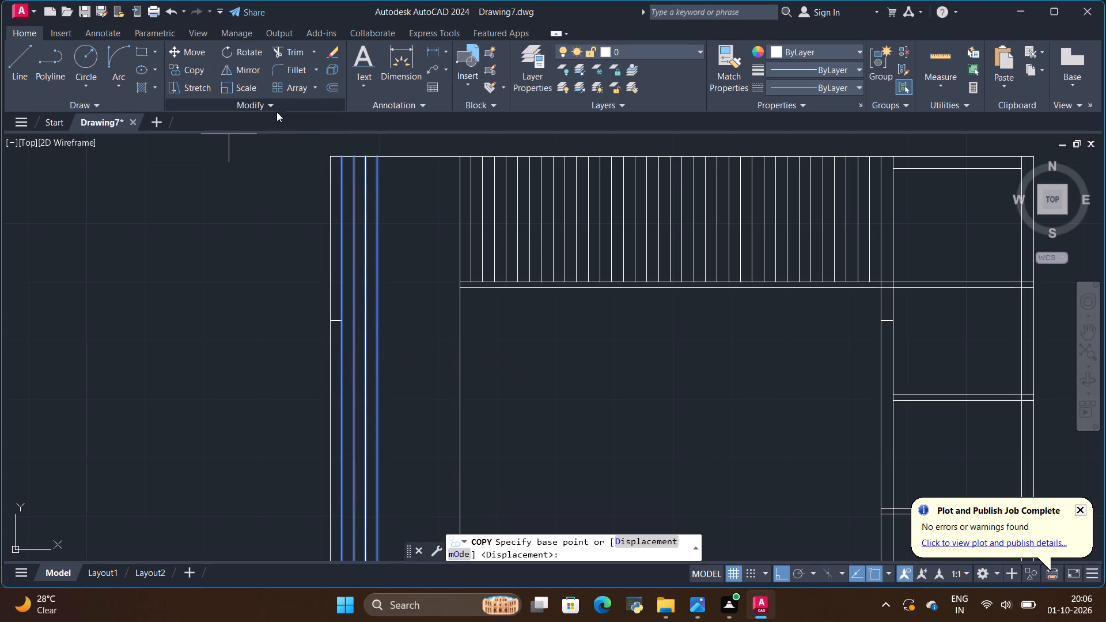
scroll(331, 146, up, 2)
click(349, 177)
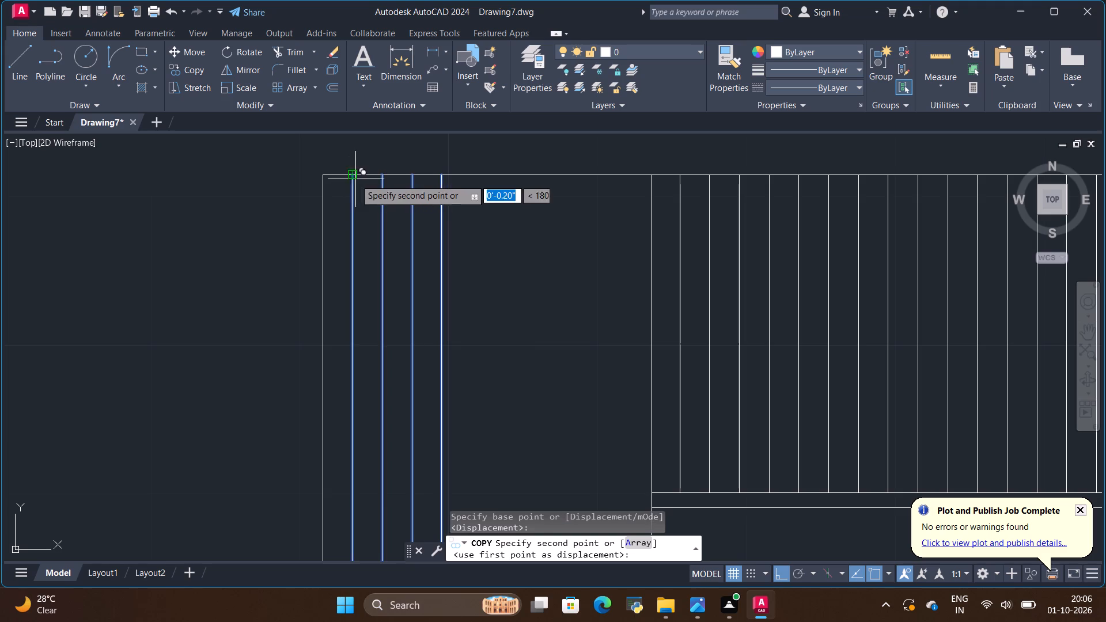
click(440, 173)
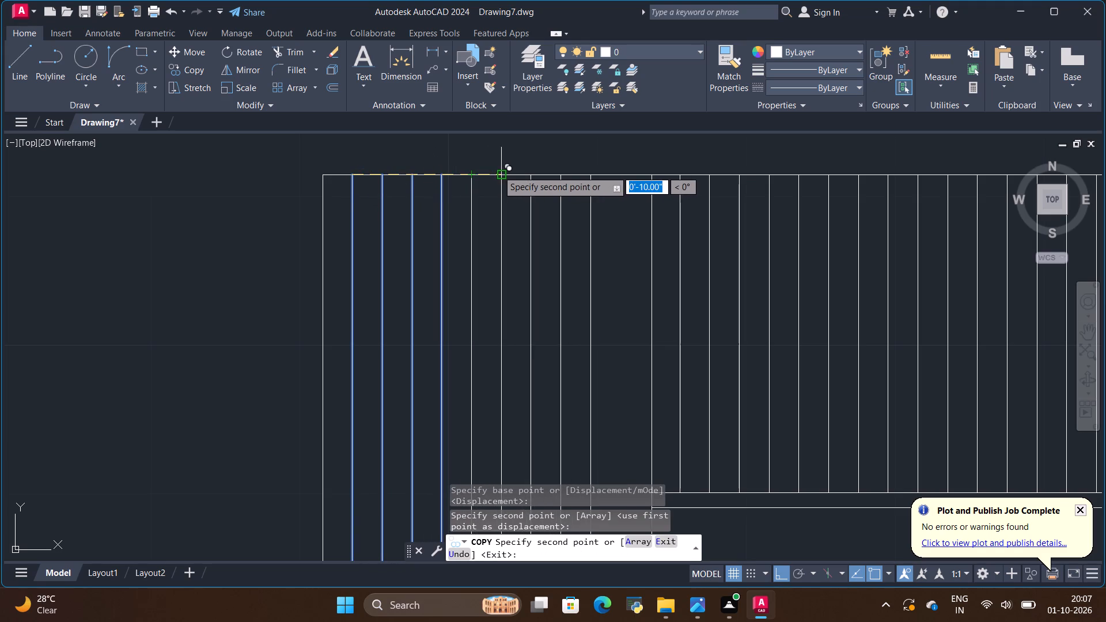
click(529, 175)
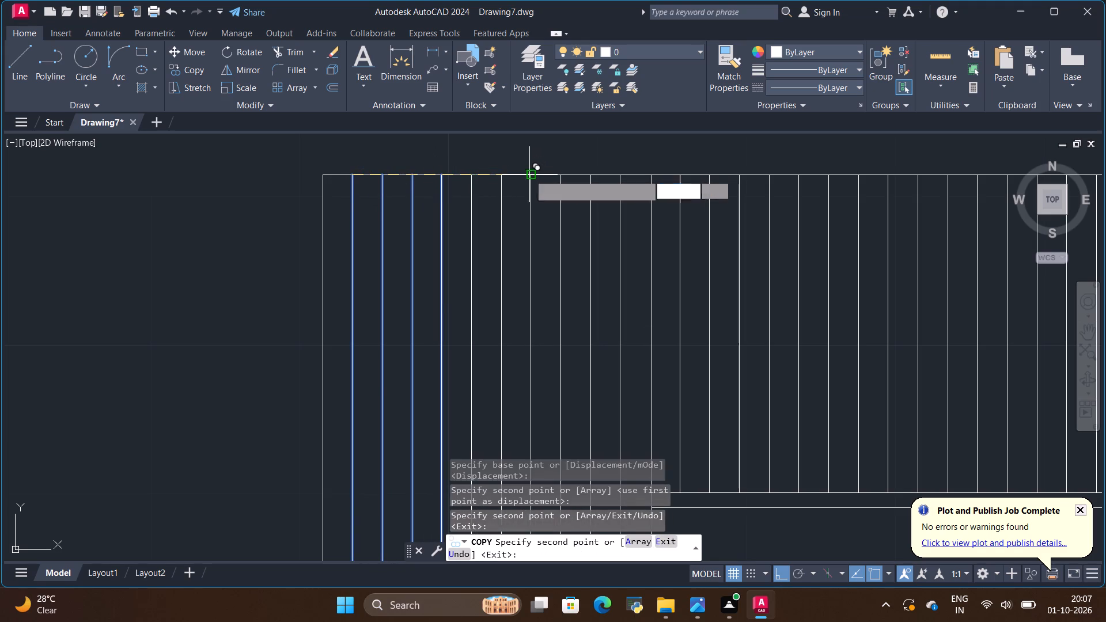
key(Escape)
Switch to the reference image and examine how the left fluted panel and bottom cabinet end above the 4" toe kick.
scroll(334, 288, down, 4)
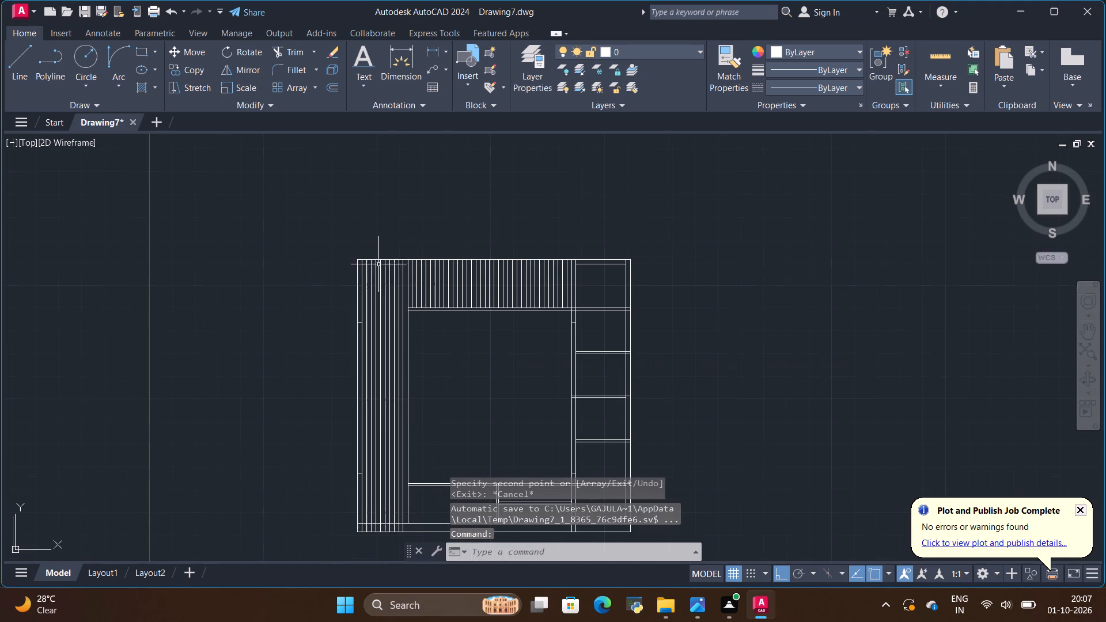
scroll(380, 316, down, 2)
scroll(370, 444, up, 3)
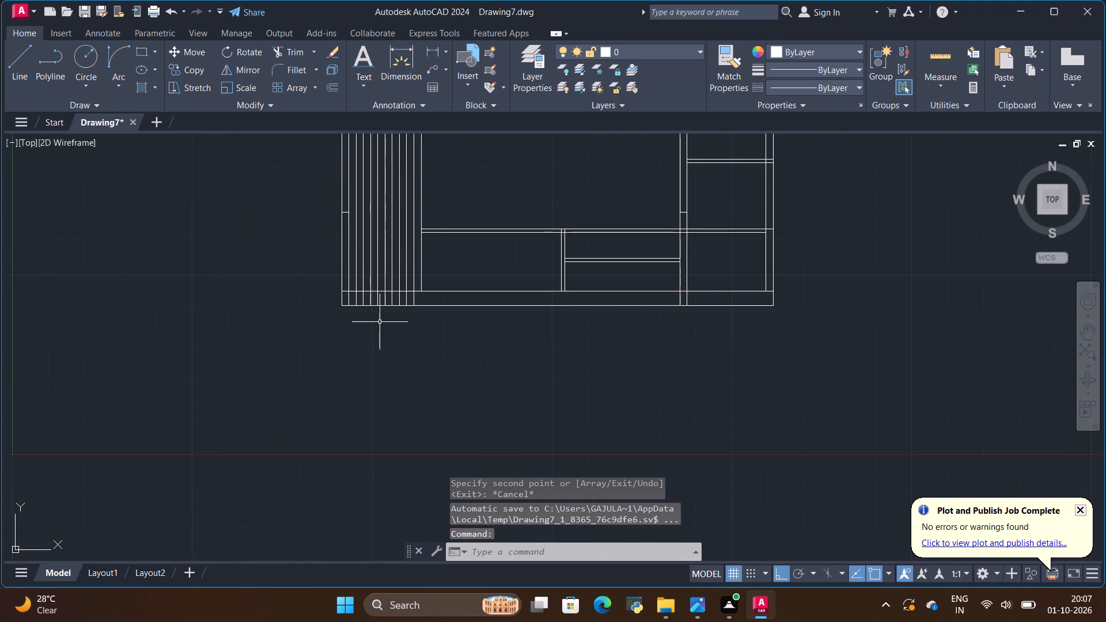
scroll(373, 270, up, 4)
scroll(448, 332, down, 2)
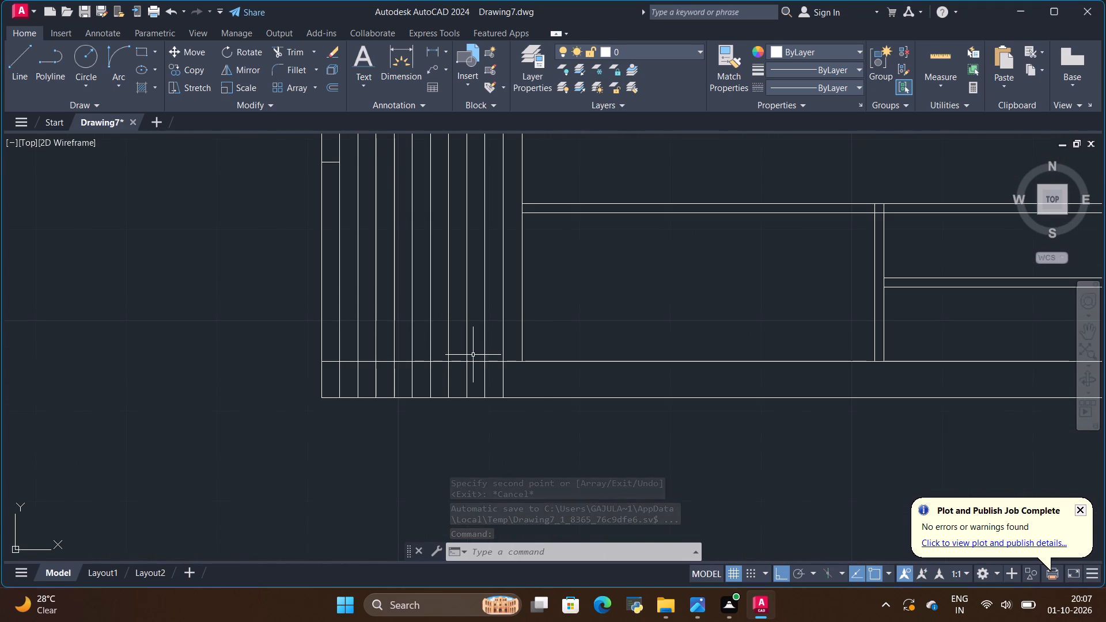
key(alt+Tab)
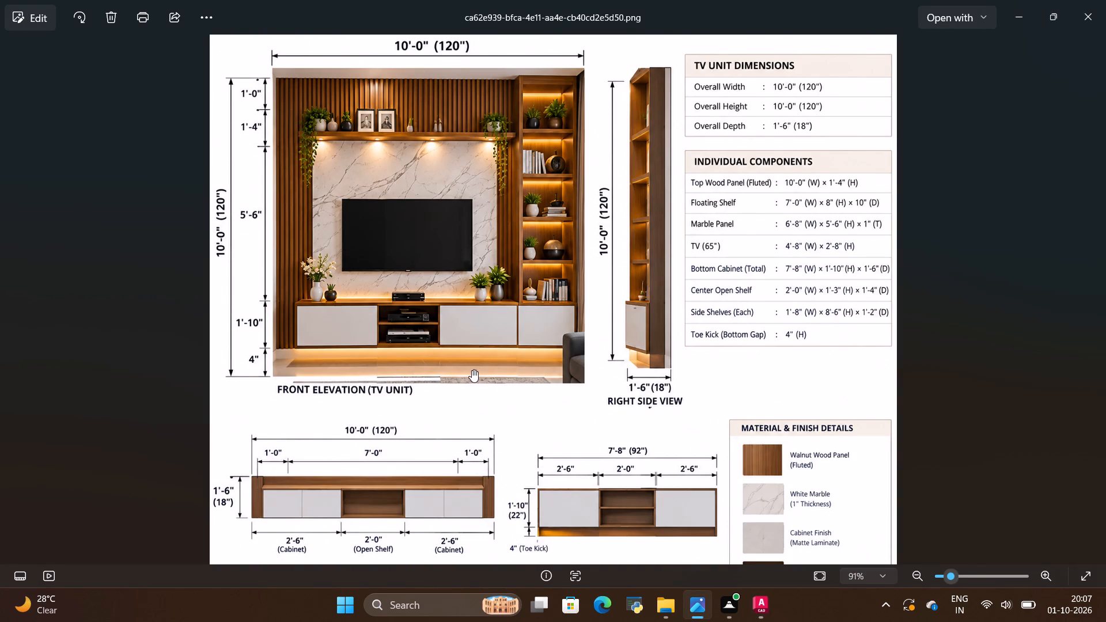
key(alt+Tab)
key(alt+Tab)
key(alt+Tab)
key(alt+Tab)
scroll(306, 346, up, 2)
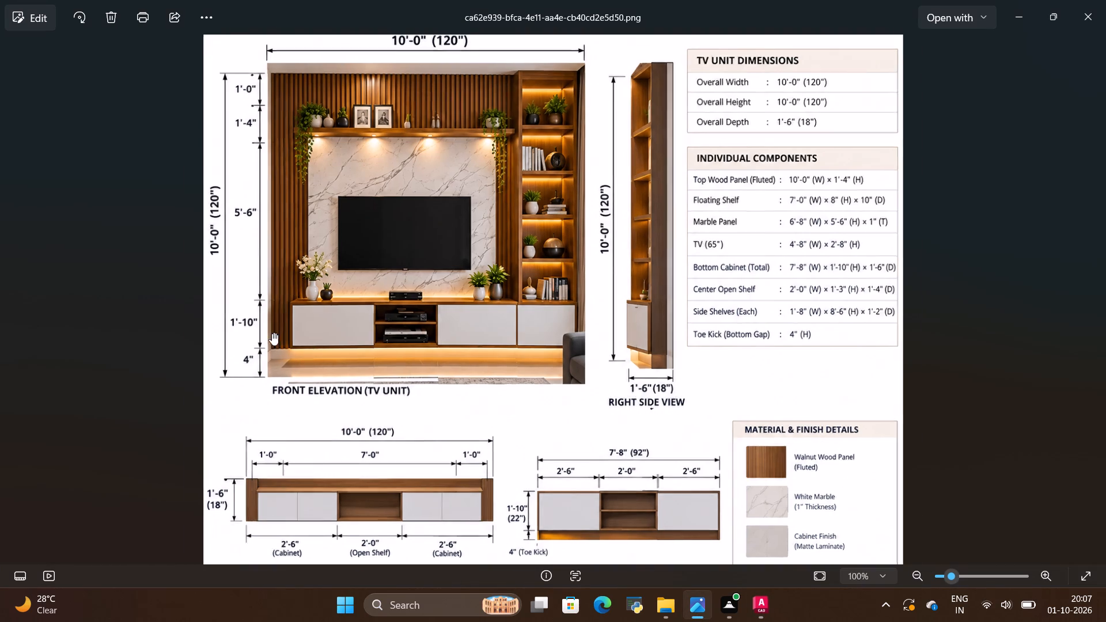
scroll(272, 333, up, 3)
scroll(171, 351, up, 1)
scroll(96, 333, up, 10)
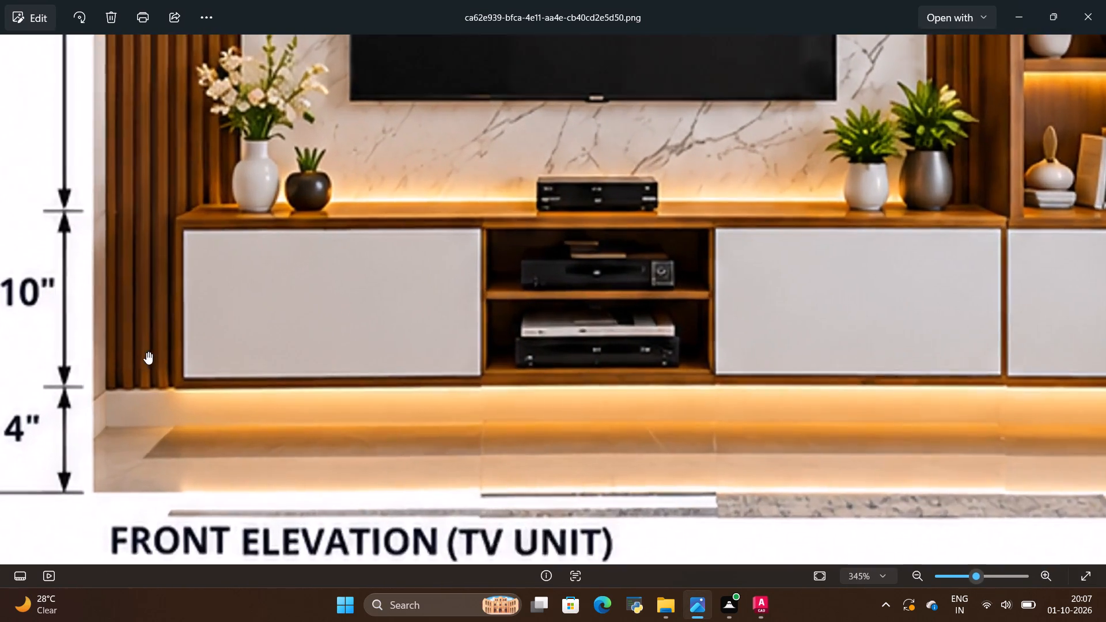
scroll(146, 352, up, 1)
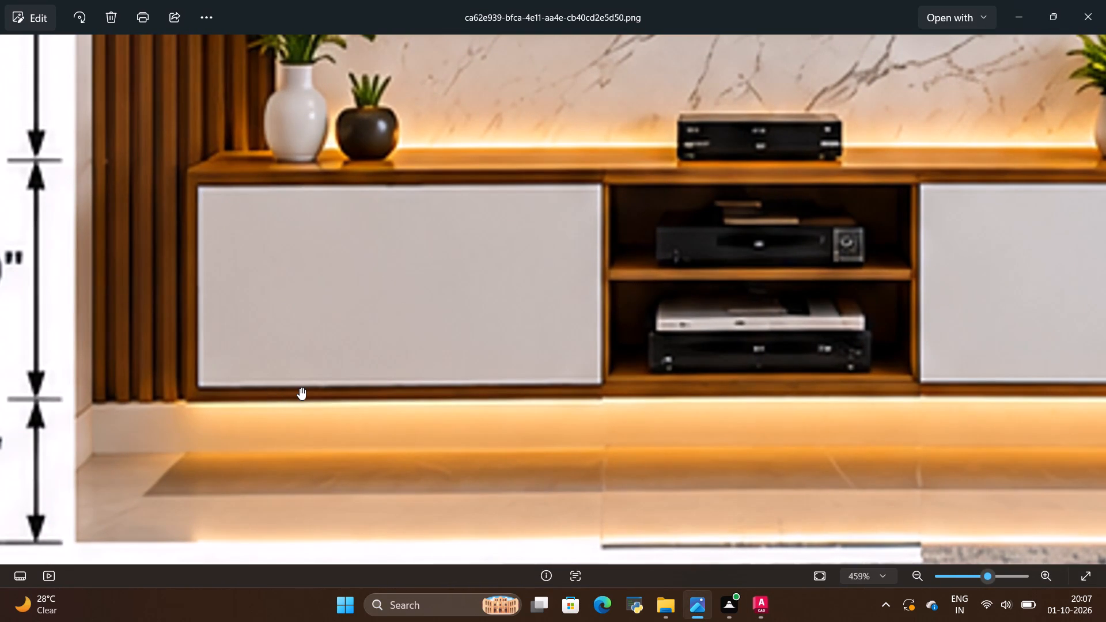
scroll(300, 388, down, 7)
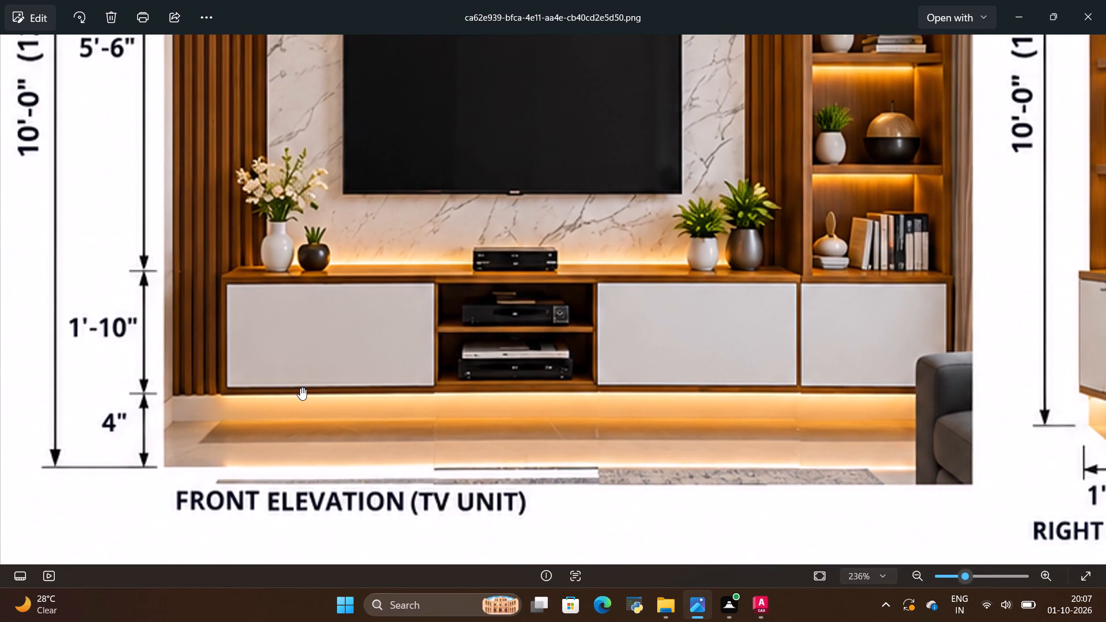
key(alt+Tab)
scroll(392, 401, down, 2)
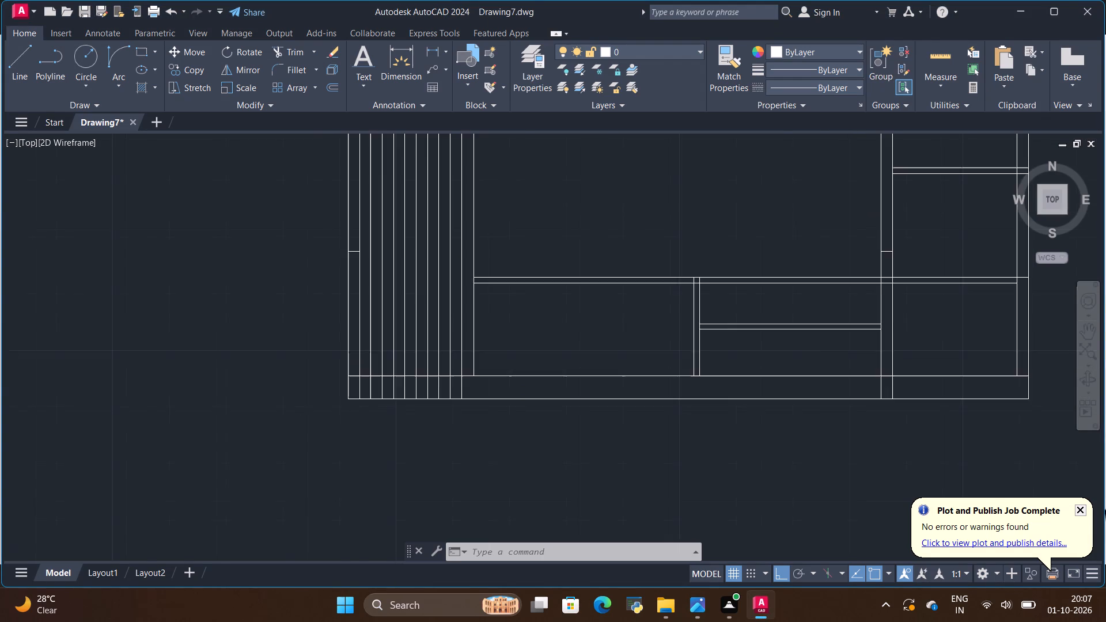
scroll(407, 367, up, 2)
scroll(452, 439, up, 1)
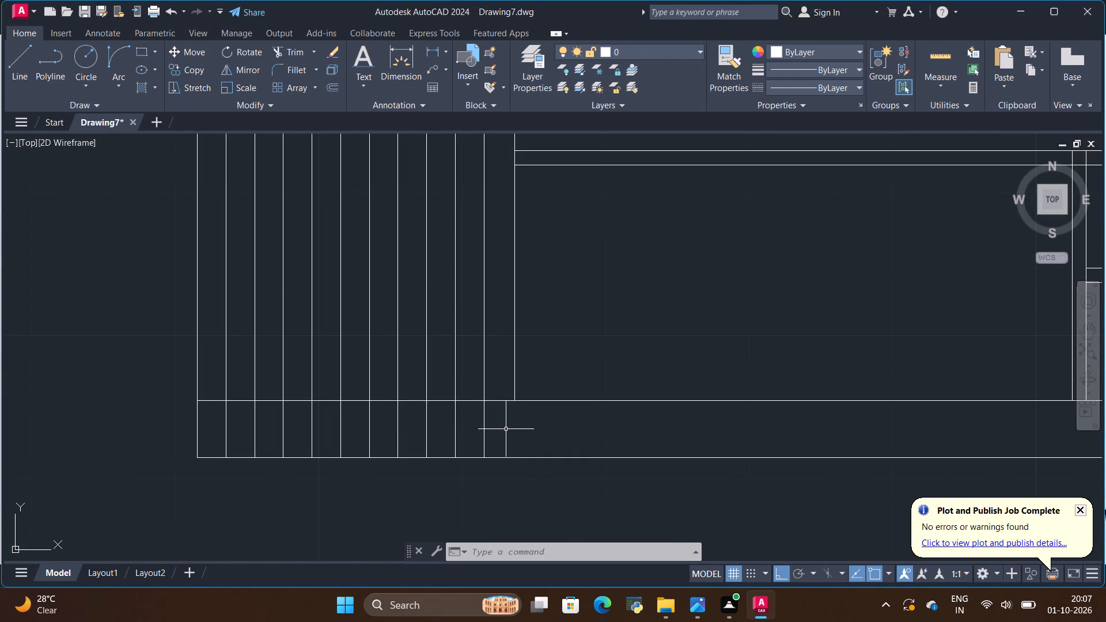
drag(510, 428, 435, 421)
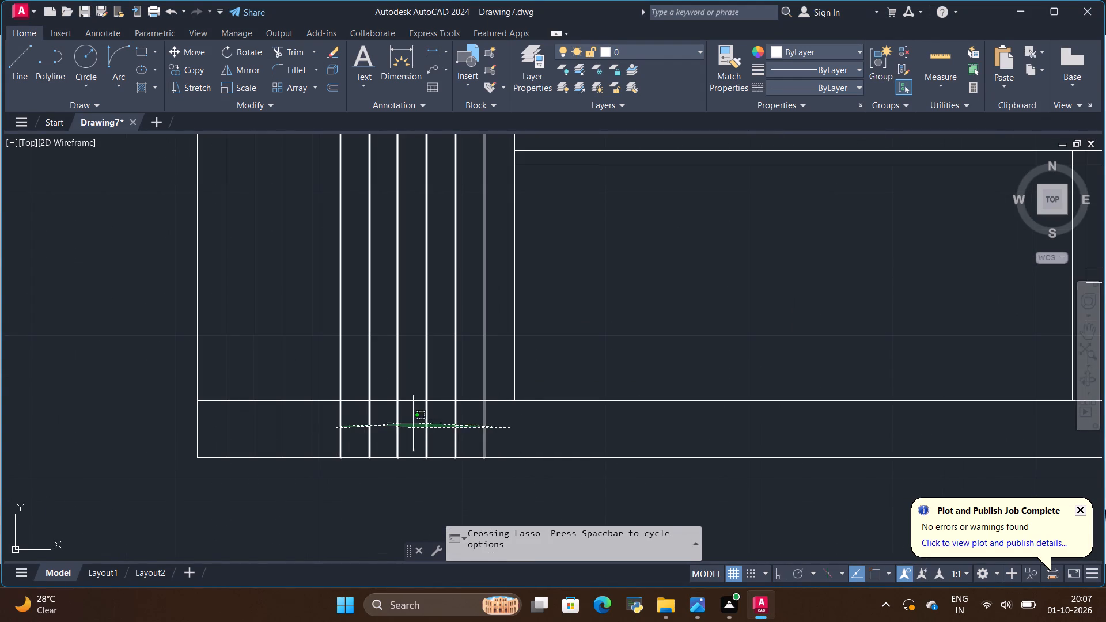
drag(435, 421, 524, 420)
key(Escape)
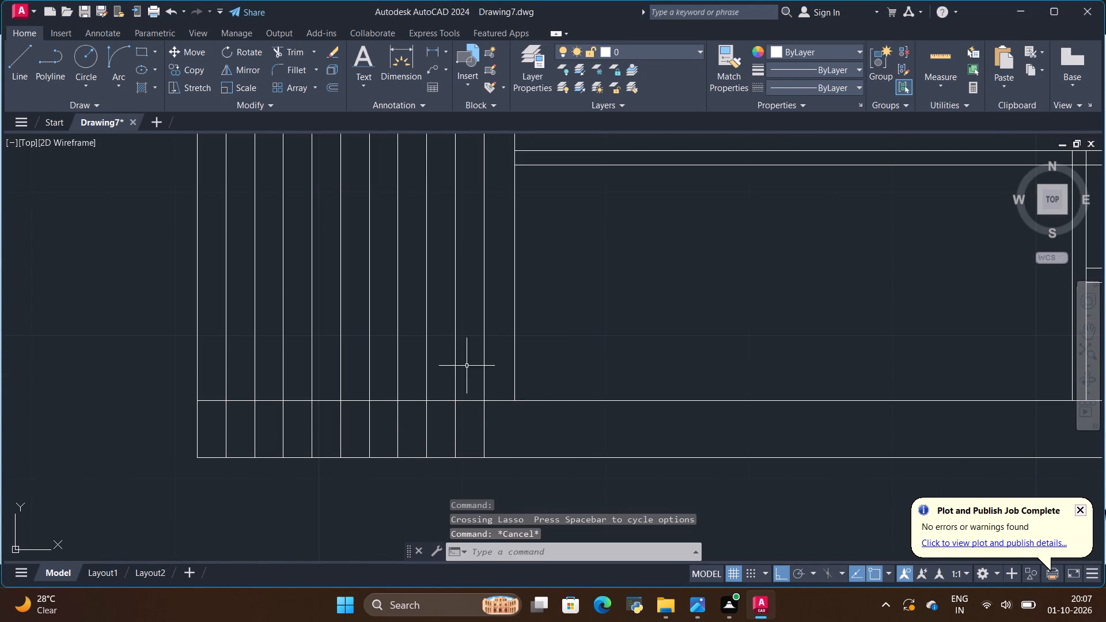
Trim the left panel's fluted lines inside the toe kick so they end at its top line.
click(287, 53)
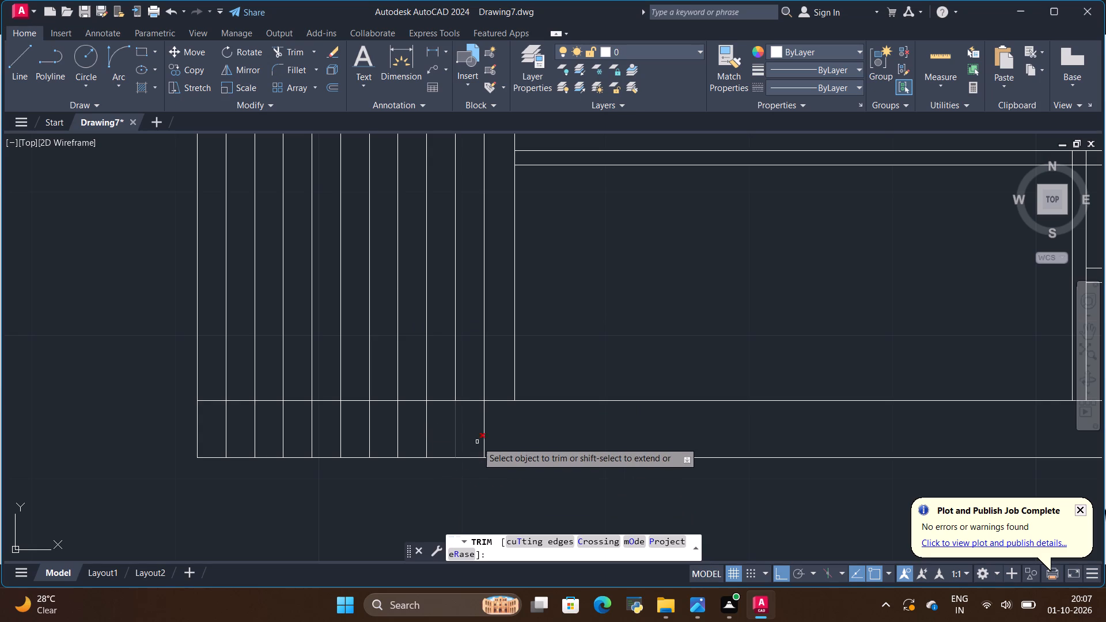
drag(500, 428, 241, 433)
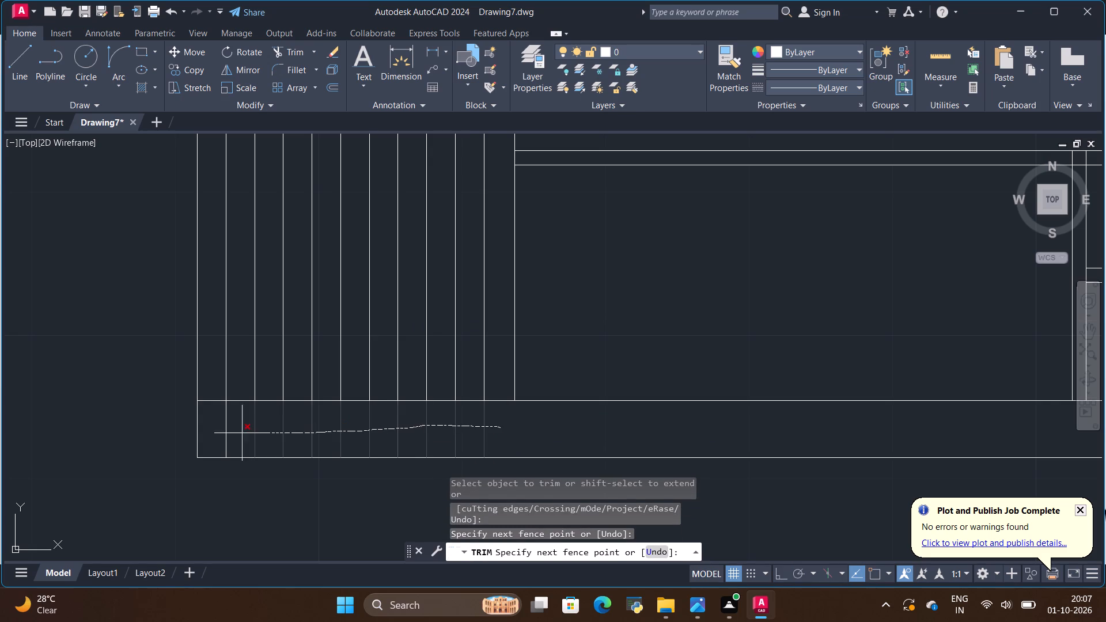
drag(241, 433, 222, 434)
scroll(282, 497, down, 3)
scroll(285, 359, down, 1)
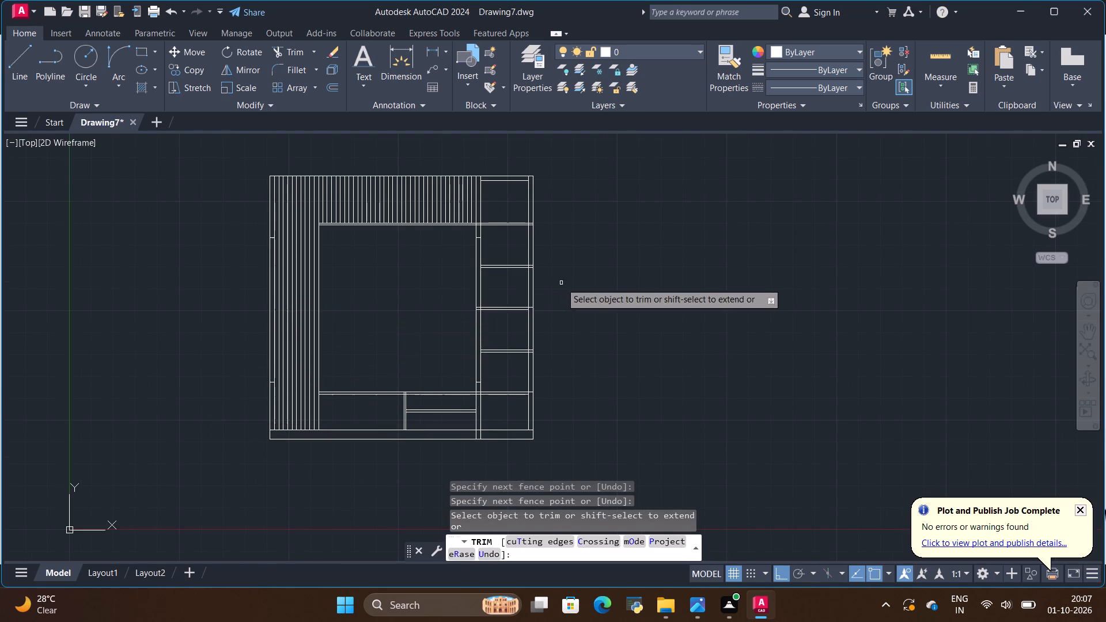
key(Escape)
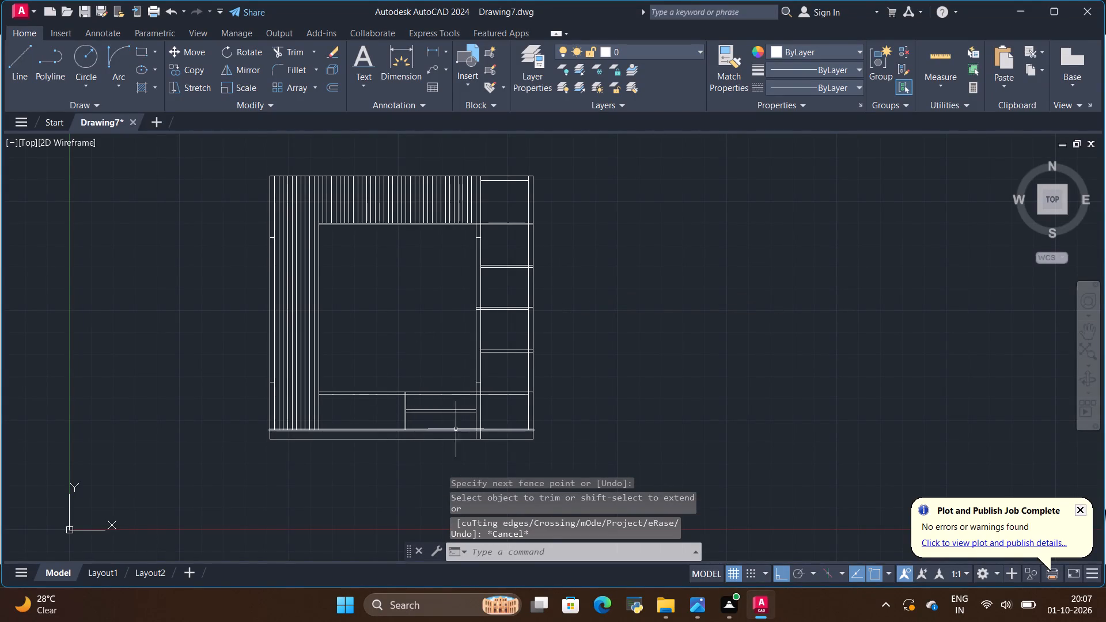
Trim away the short horizontal line across the vertical divider beside the shelves, just above the bottom cabinet's top.
scroll(382, 443, up, 2)
scroll(382, 443, down, 2)
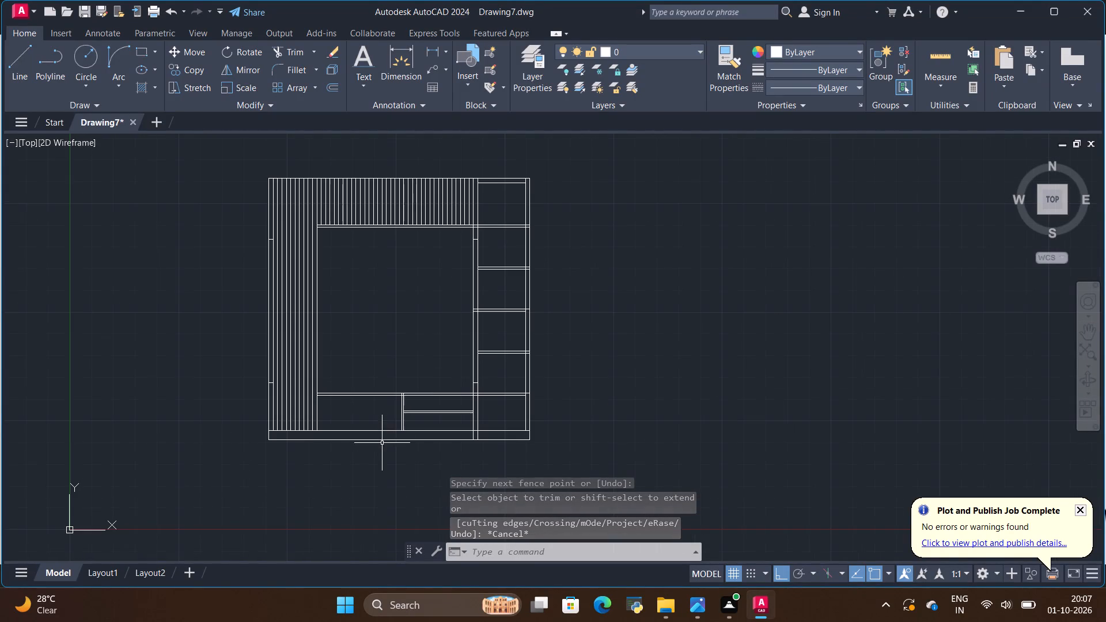
scroll(465, 382, up, 5)
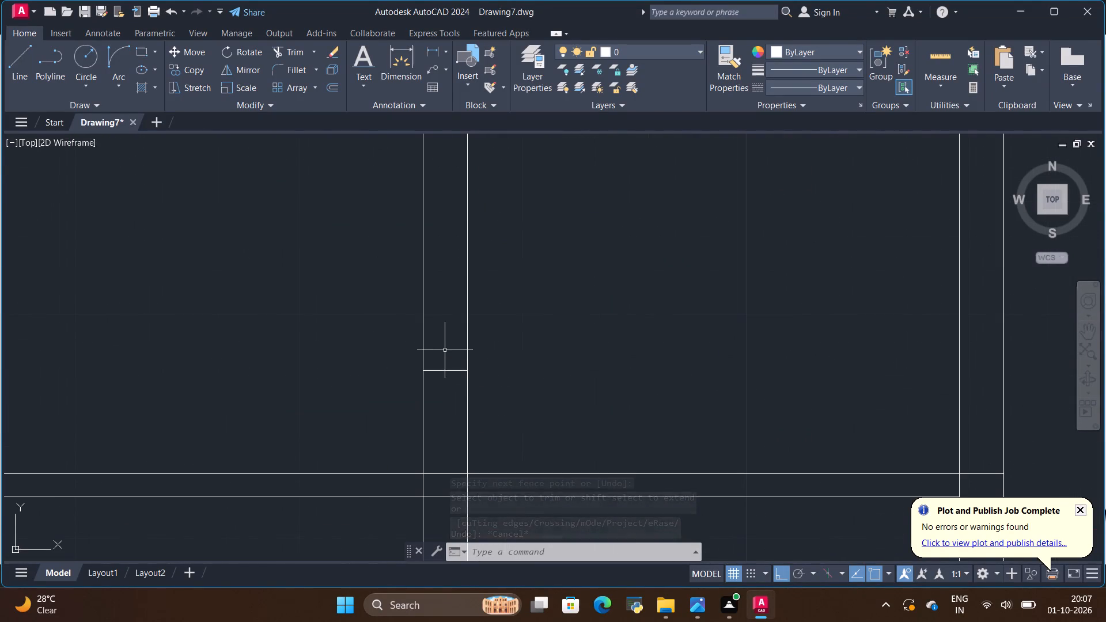
drag(445, 350, 453, 405)
key(Escape)
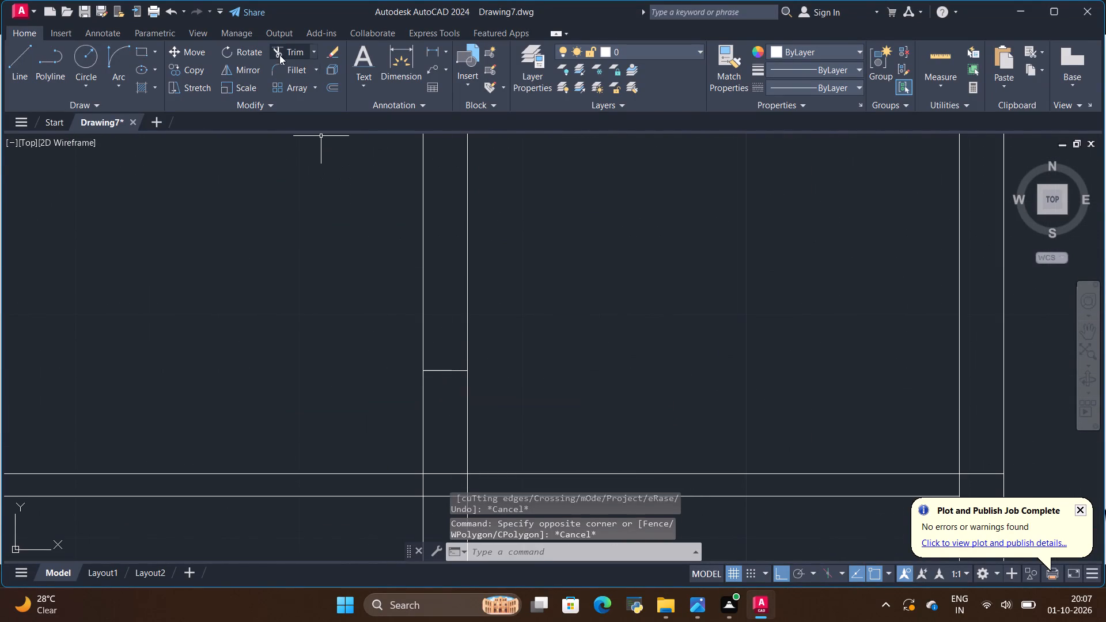
click(293, 54)
drag(437, 351, 447, 405)
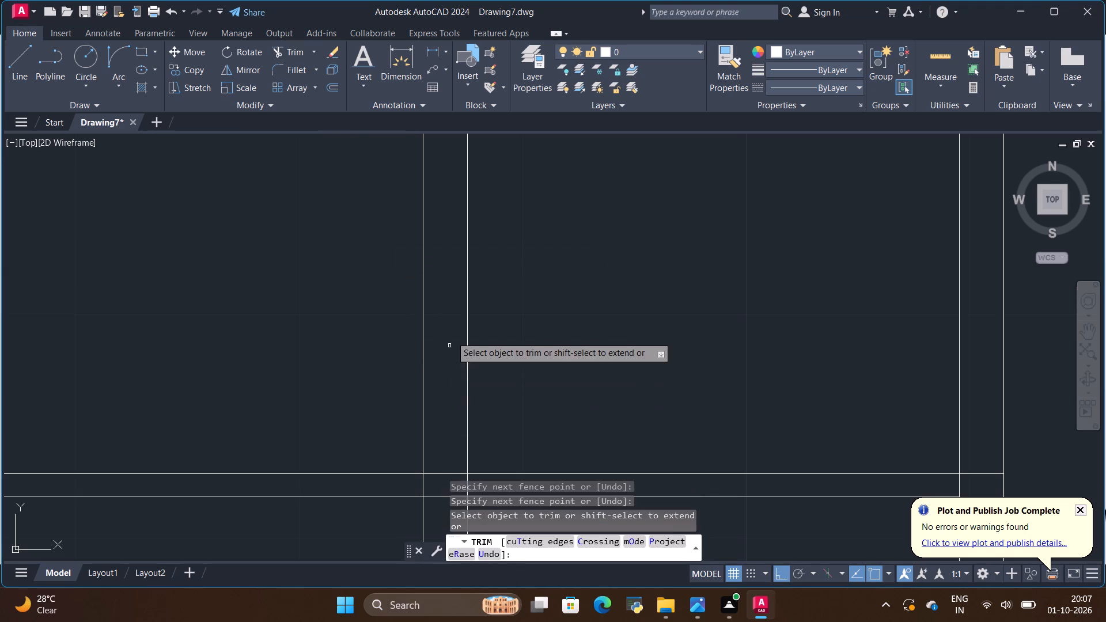
Check the reference image, and trim the bottom cabinet's upper top line where it crosses the right side panel.
scroll(458, 323, down, 2)
scroll(512, 355, down, 2)
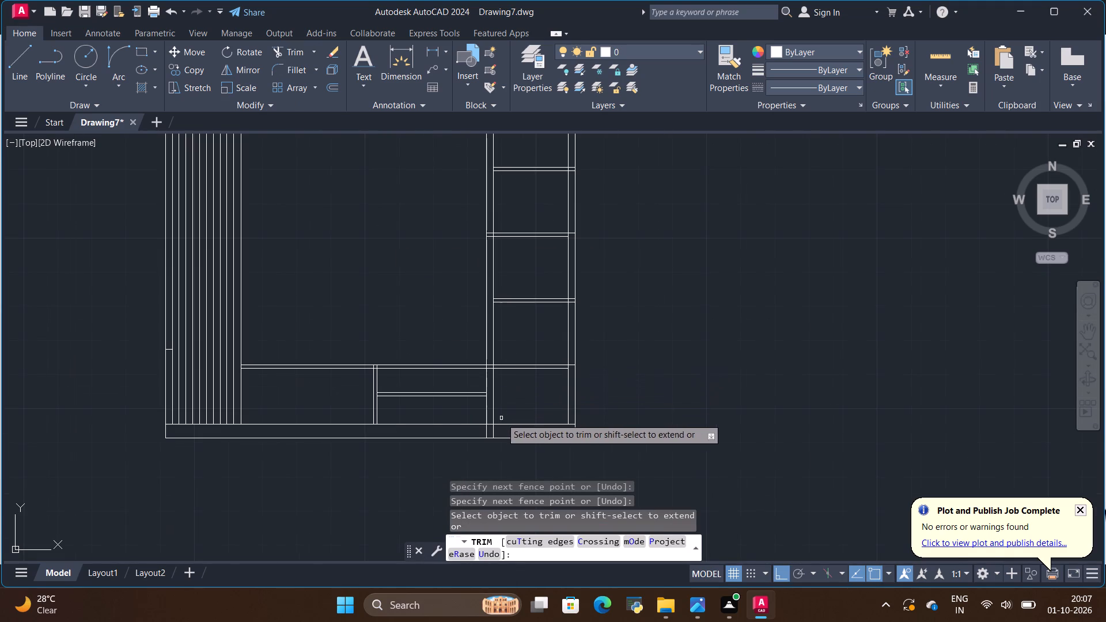
scroll(573, 364, up, 3)
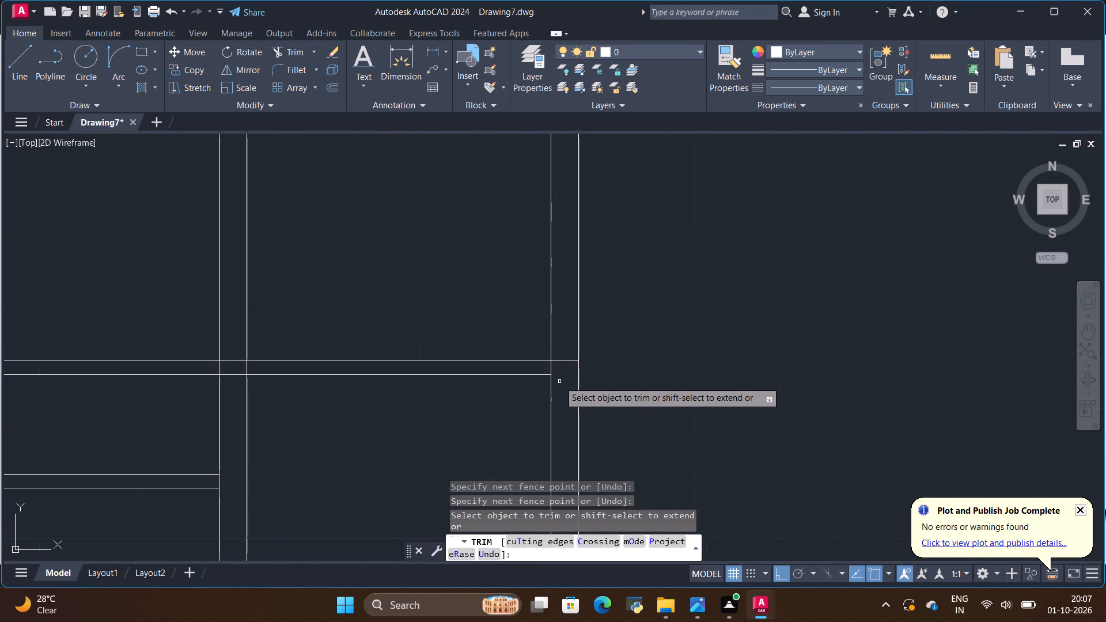
scroll(559, 381, up, 2)
key(alt+Tab)
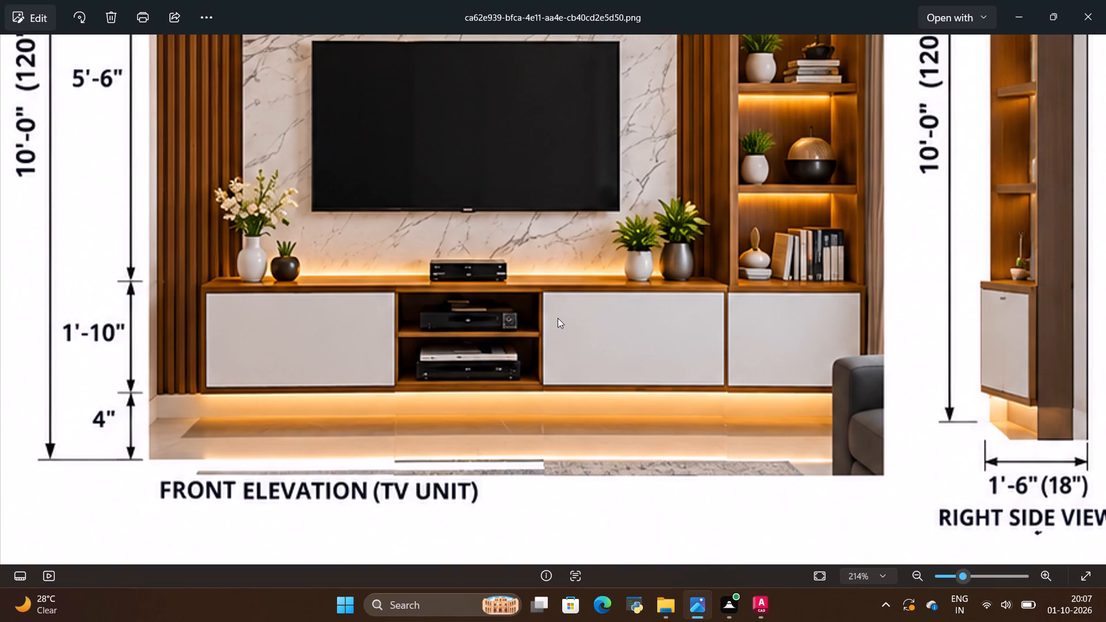
key(alt+Tab)
drag(558, 318, 567, 364)
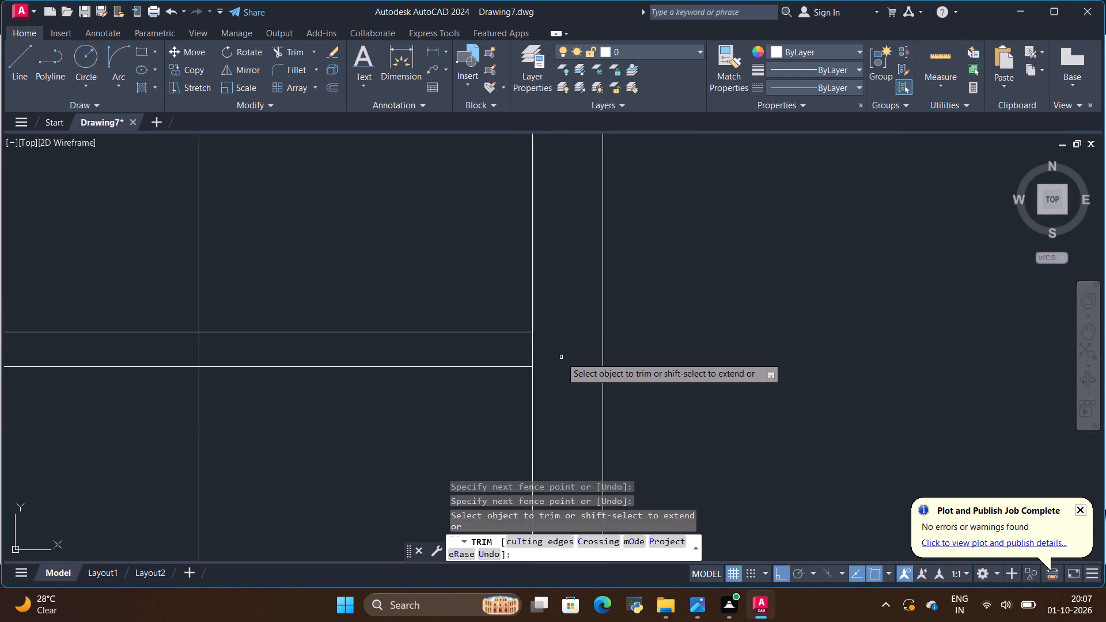
Trim the two shelf lines level with the fluted top panel's bottom where they cross the right side panel.
scroll(561, 362, down, 3)
scroll(558, 256, down, 3)
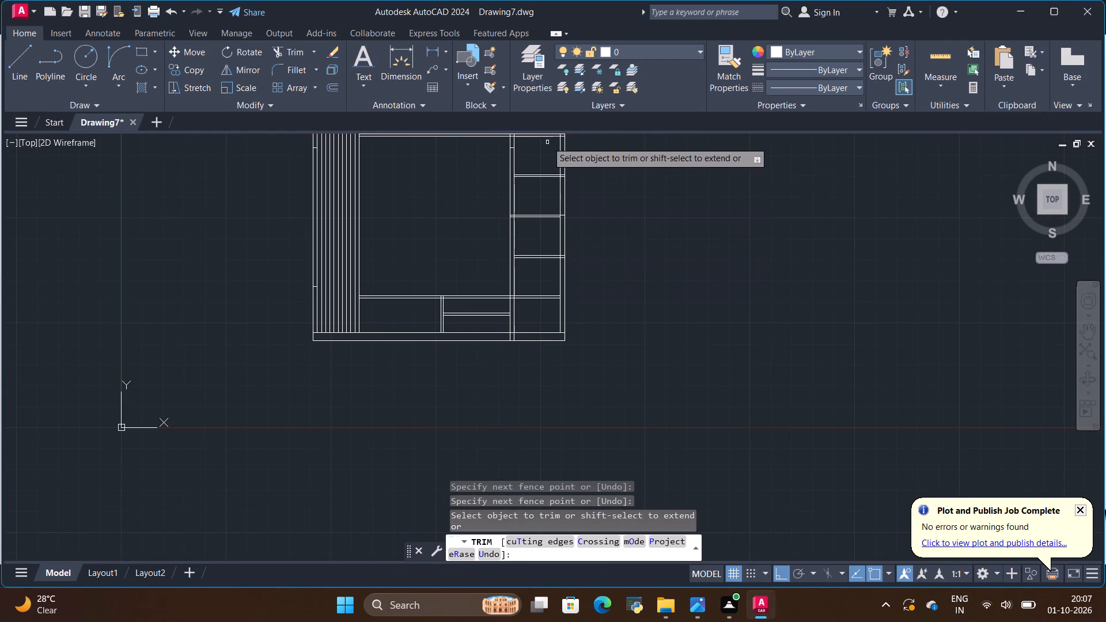
scroll(558, 221, down, 2)
scroll(559, 173, up, 2)
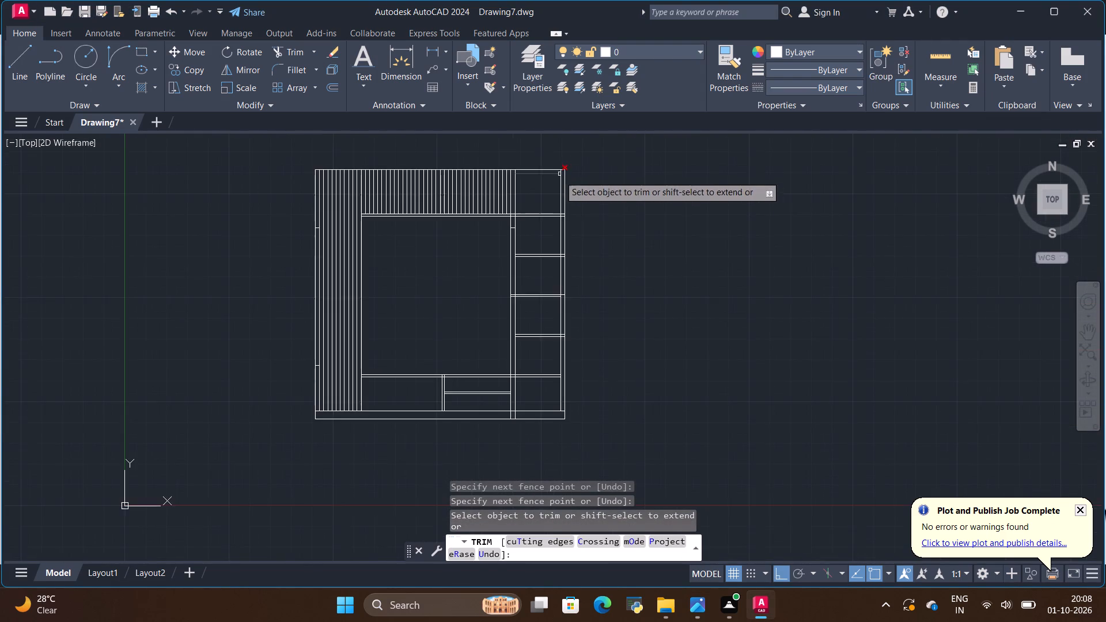
scroll(565, 222, up, 6)
drag(548, 170, 552, 230)
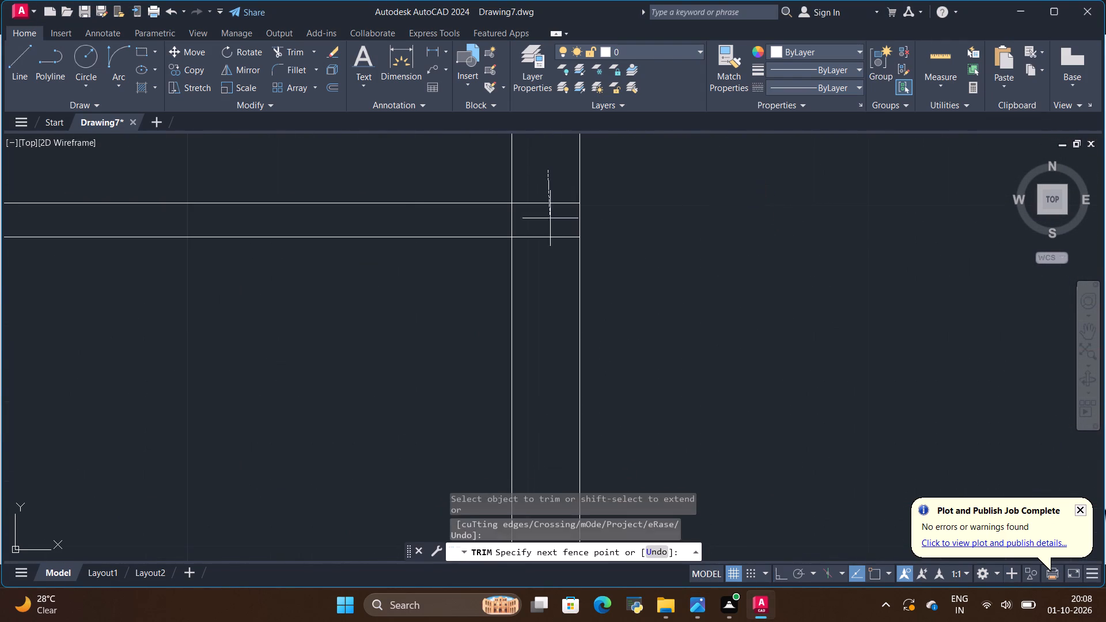
drag(552, 230, 563, 351)
Trim the remaining lower shelf lines where they cross the right side panel, so the shelves end at its inner line.
scroll(563, 304, down, 4)
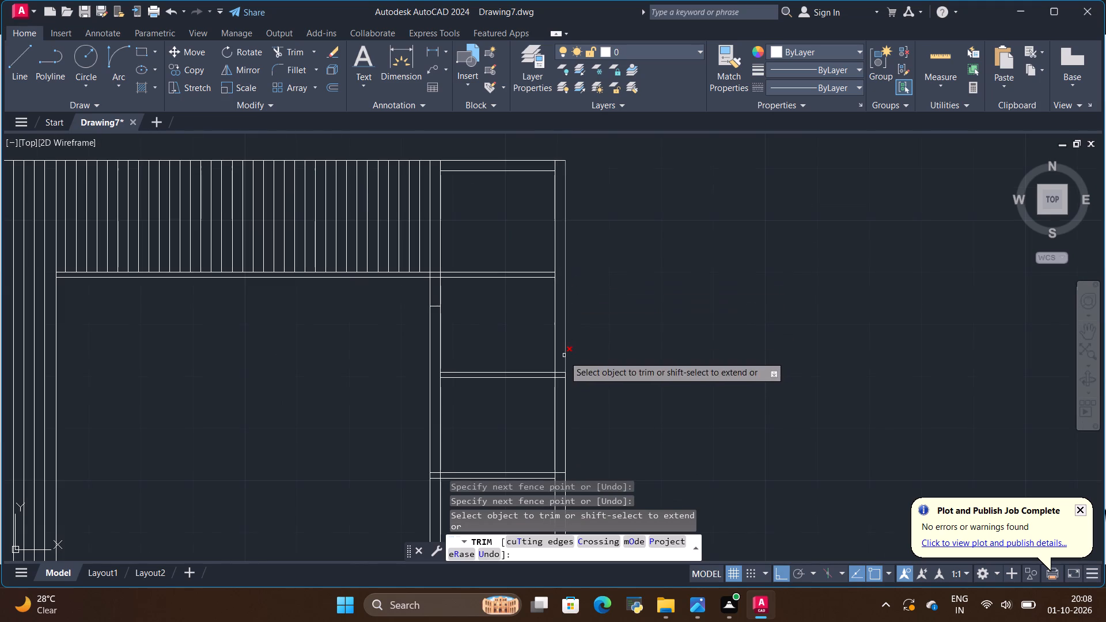
scroll(563, 396, up, 2)
drag(546, 323, 552, 376)
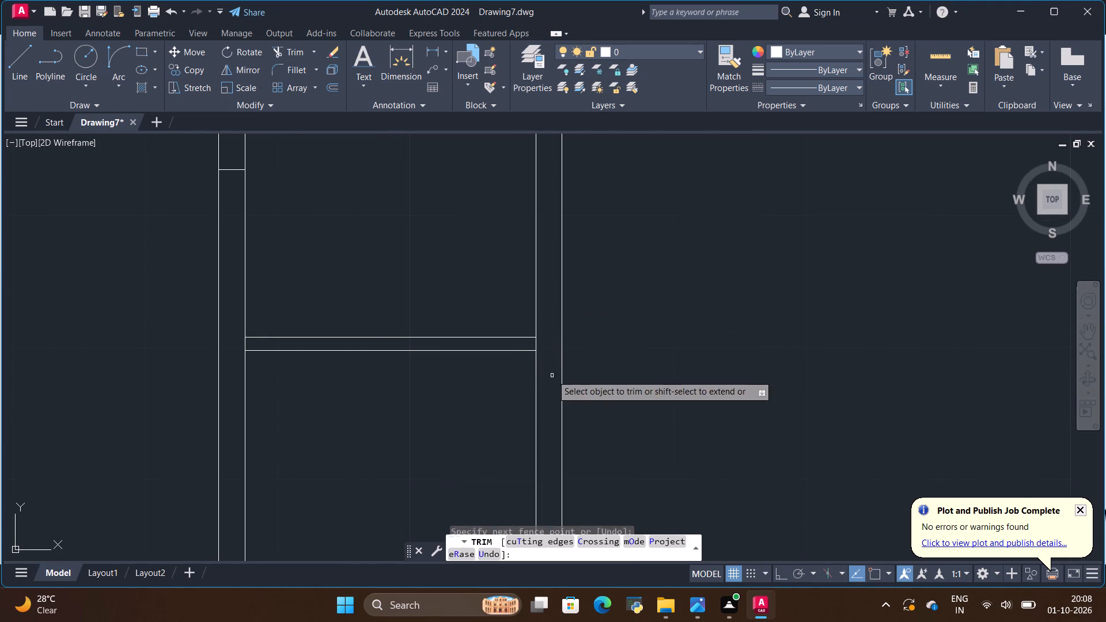
scroll(553, 329, down, 3)
scroll(552, 376, up, 3)
drag(543, 420, 543, 451)
scroll(563, 321, down, 3)
scroll(552, 416, up, 5)
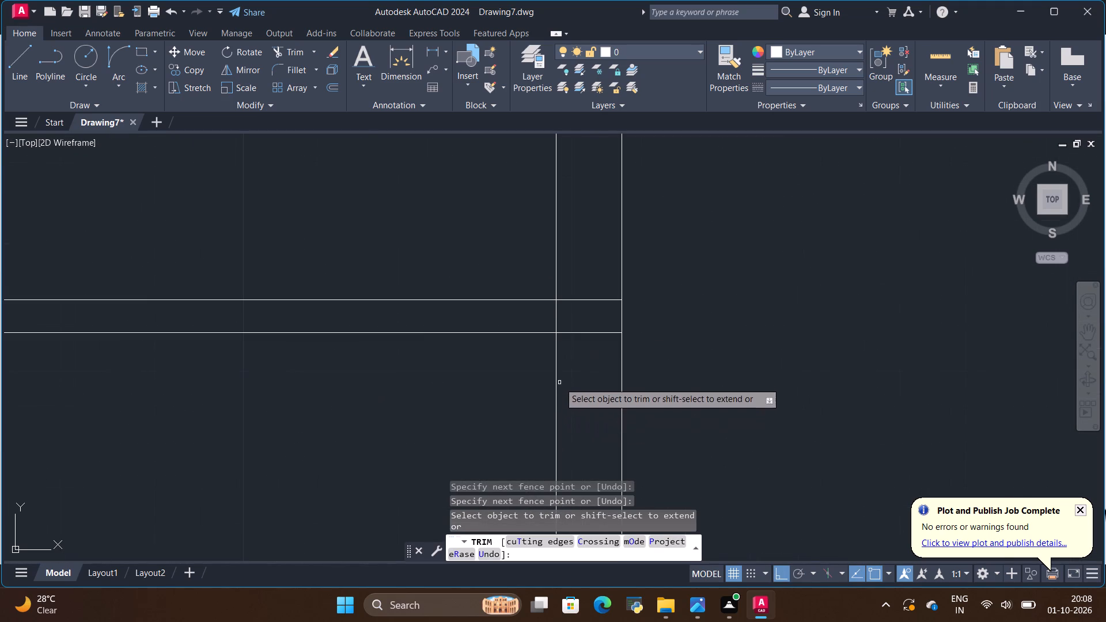
drag(571, 267, 582, 365)
scroll(609, 365, down, 3)
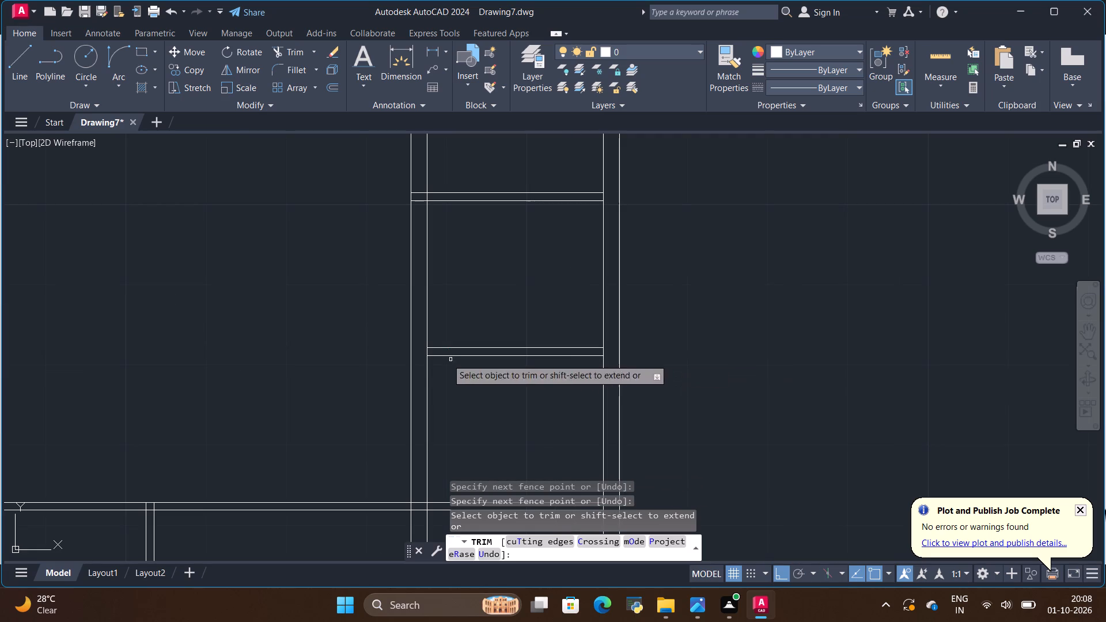
Trim away the horizontal segments crossing the vertical divider at the middle shelf and just below the fluted top panel.
scroll(502, 370, down, 2)
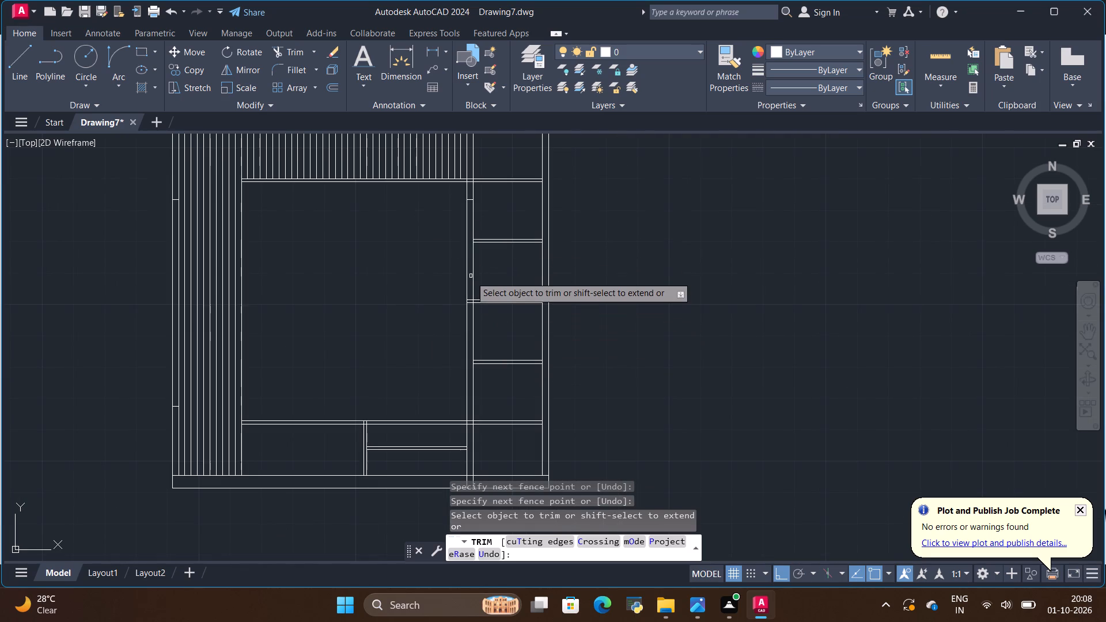
scroll(471, 294, up, 6)
drag(418, 301, 416, 477)
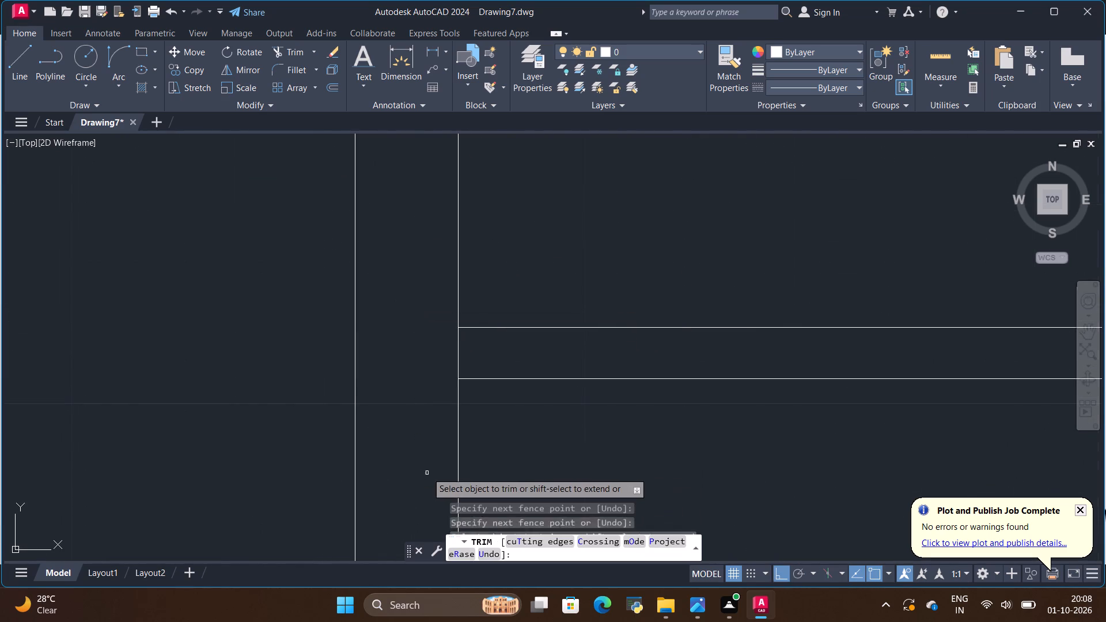
scroll(427, 472, down, 3)
scroll(432, 328, down, 2)
scroll(429, 185, up, 1)
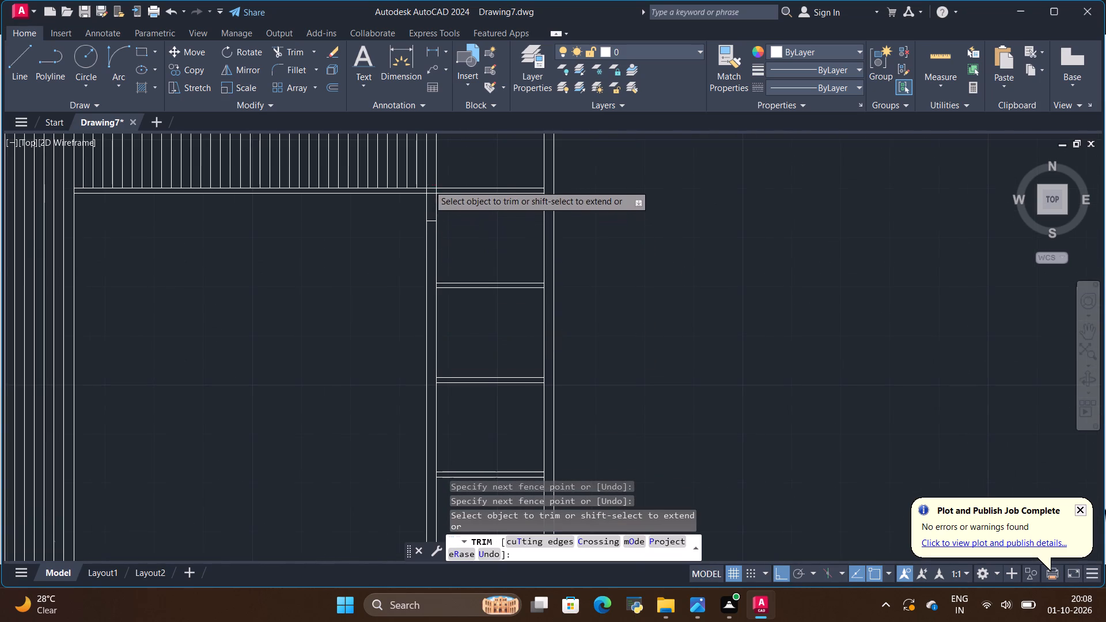
scroll(429, 185, up, 2)
drag(424, 305, 427, 384)
scroll(427, 384, down, 3)
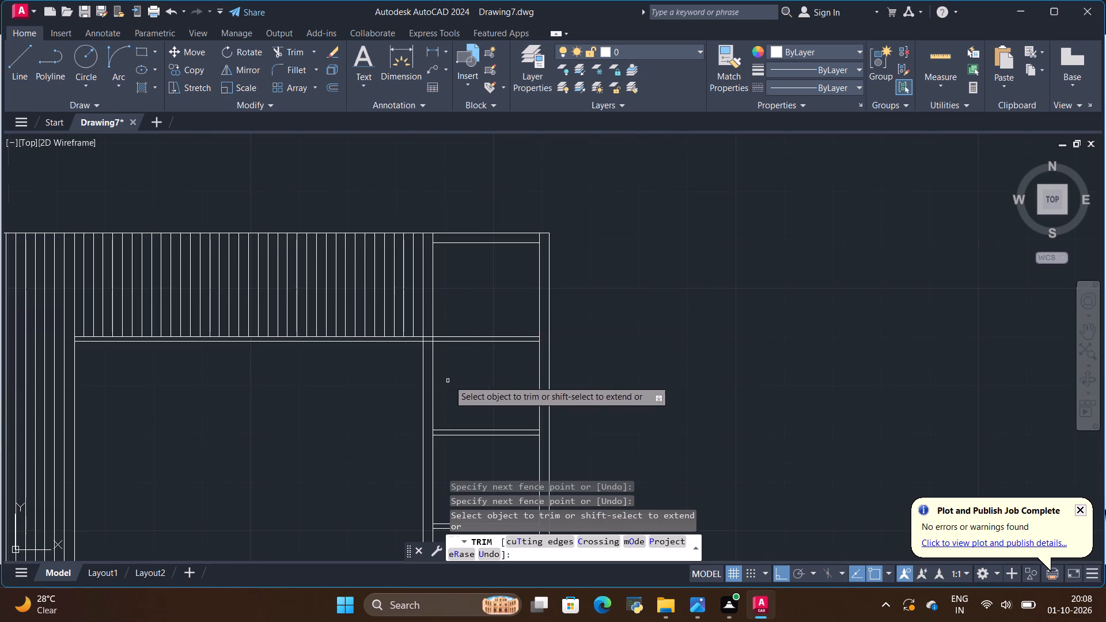
Trim the vertical divider's two lines inside the toe kick so they end at its top line.
scroll(501, 278, down, 1)
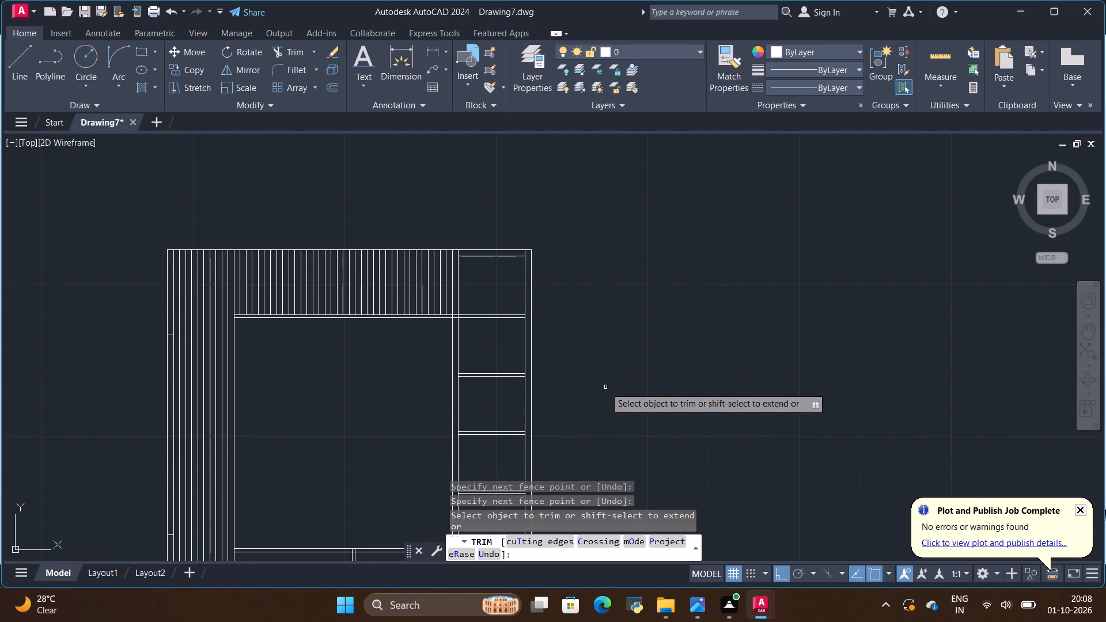
scroll(600, 344, down, 2)
scroll(510, 456, up, 3)
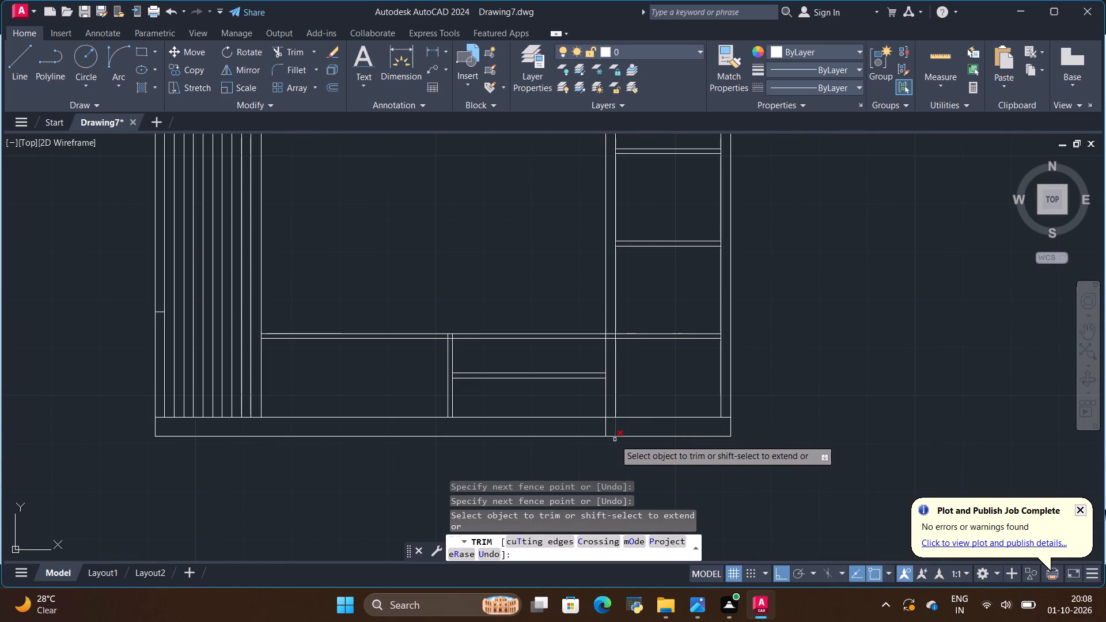
scroll(613, 441, up, 2)
drag(566, 408, 653, 412)
scroll(607, 419, down, 1)
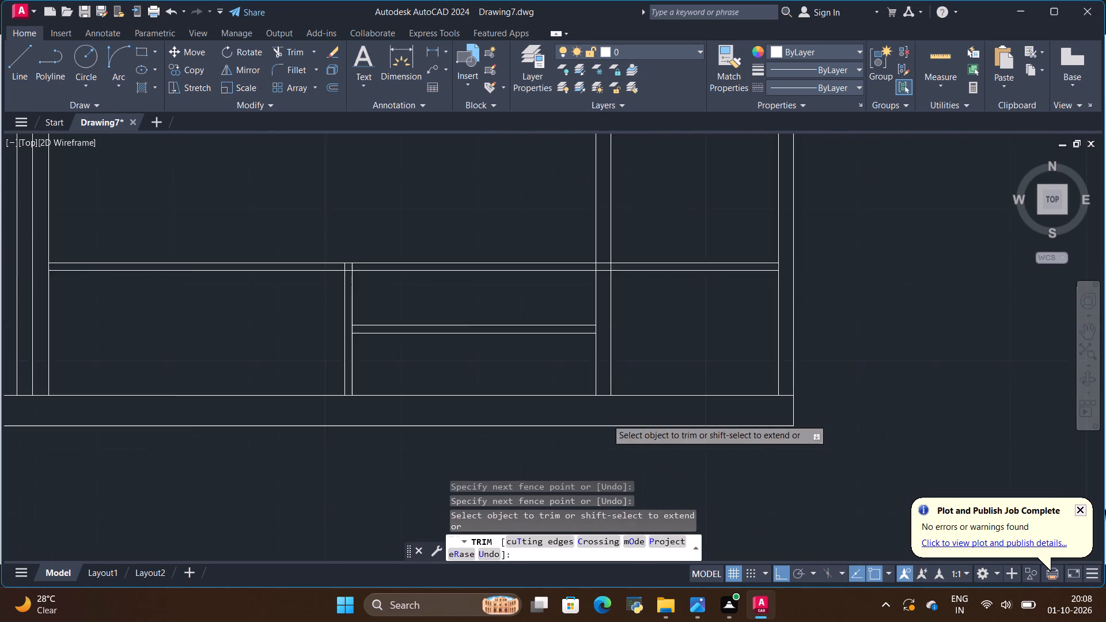
Trim the toe kick's top line where it crosses the right side panel.
scroll(607, 419, down, 2)
scroll(684, 416, up, 2)
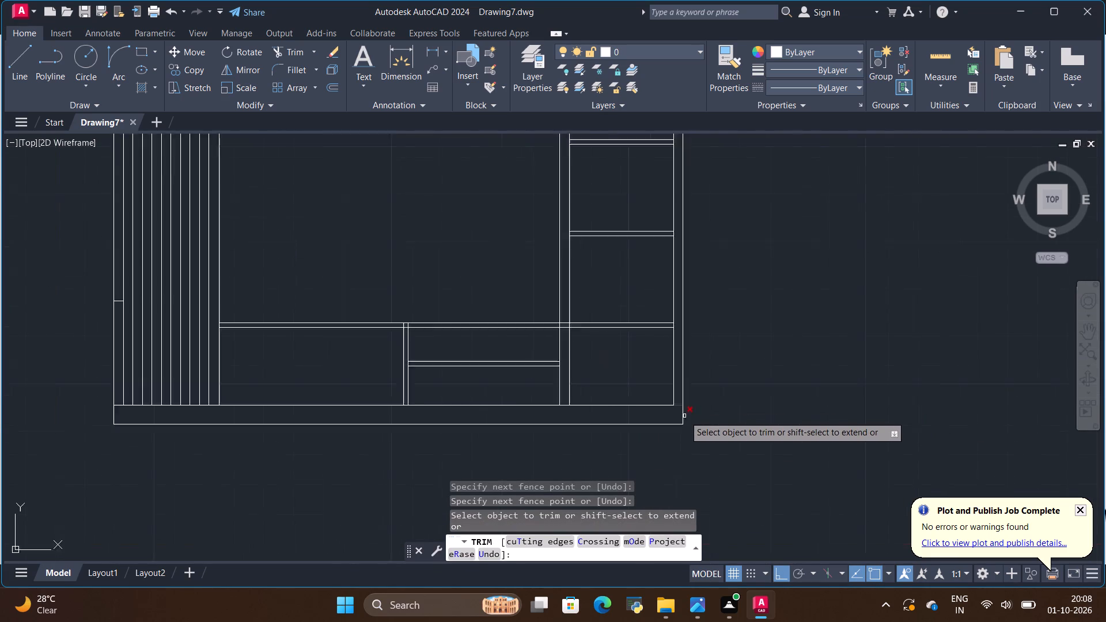
scroll(684, 416, up, 3)
drag(664, 354, 665, 398)
scroll(702, 383, down, 4)
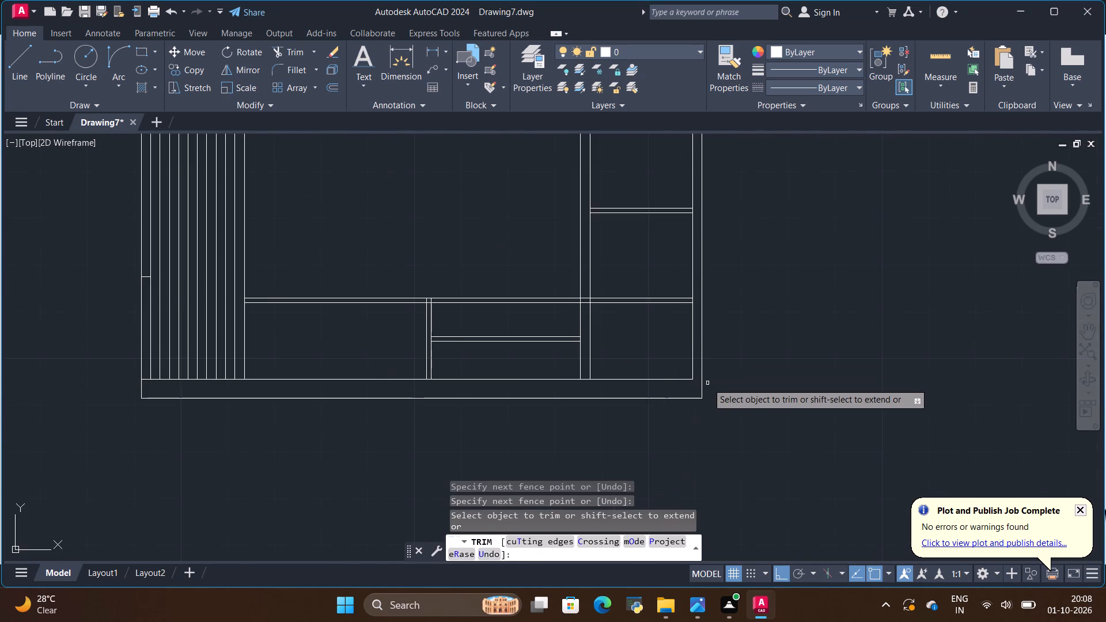
Trim the bottom cabinet partition's two vertical lines between the cabinet top's double lines.
scroll(707, 383, down, 2)
scroll(703, 374, up, 2)
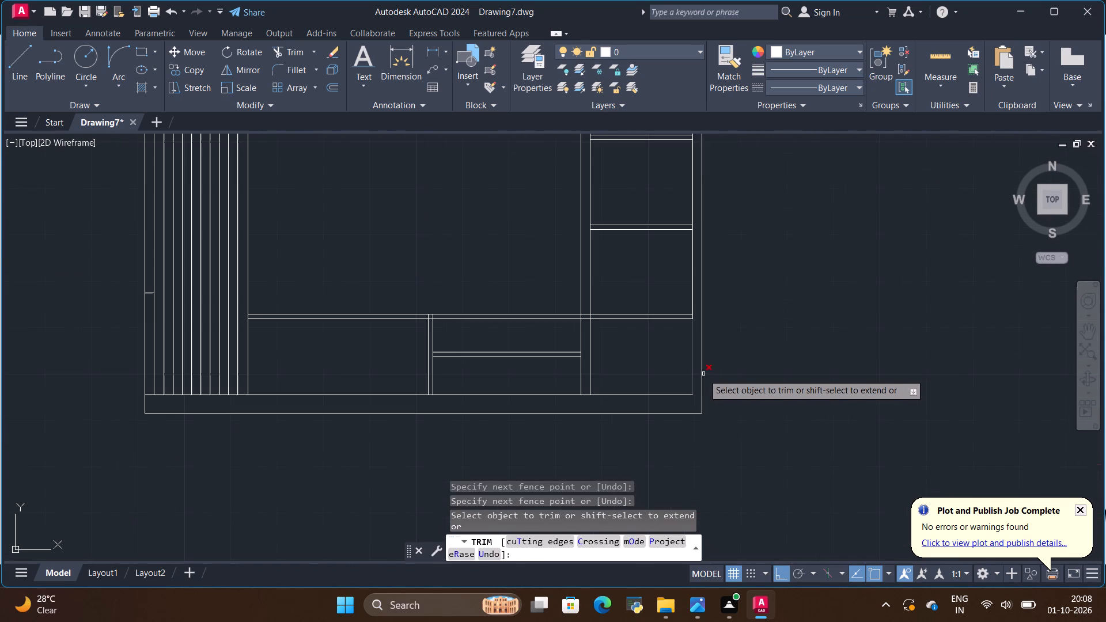
scroll(757, 462, down, 2)
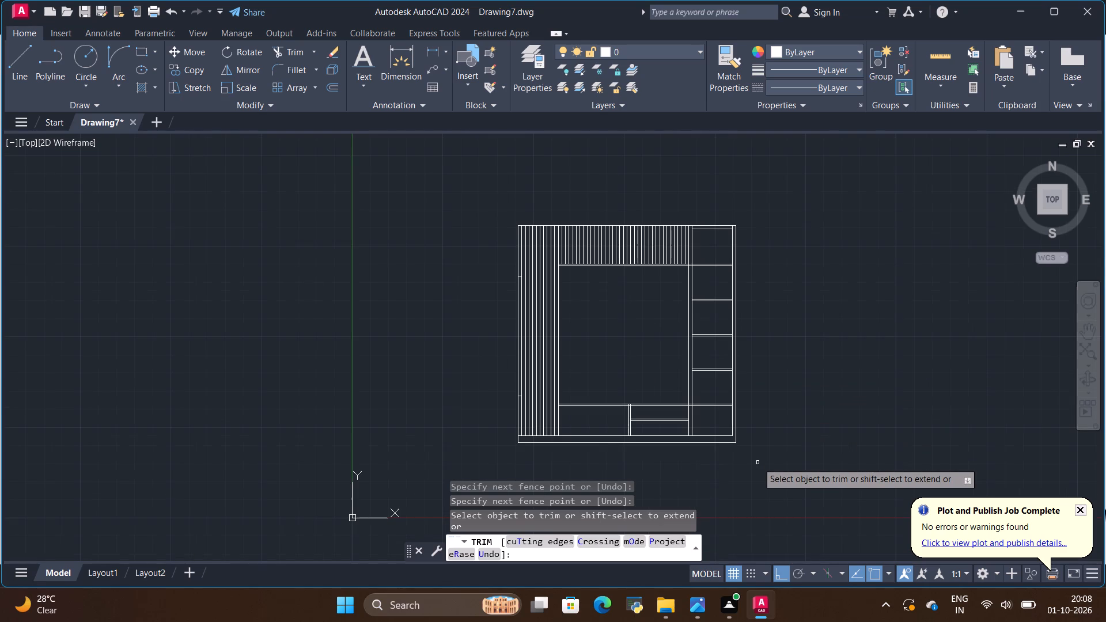
scroll(699, 287, up, 3)
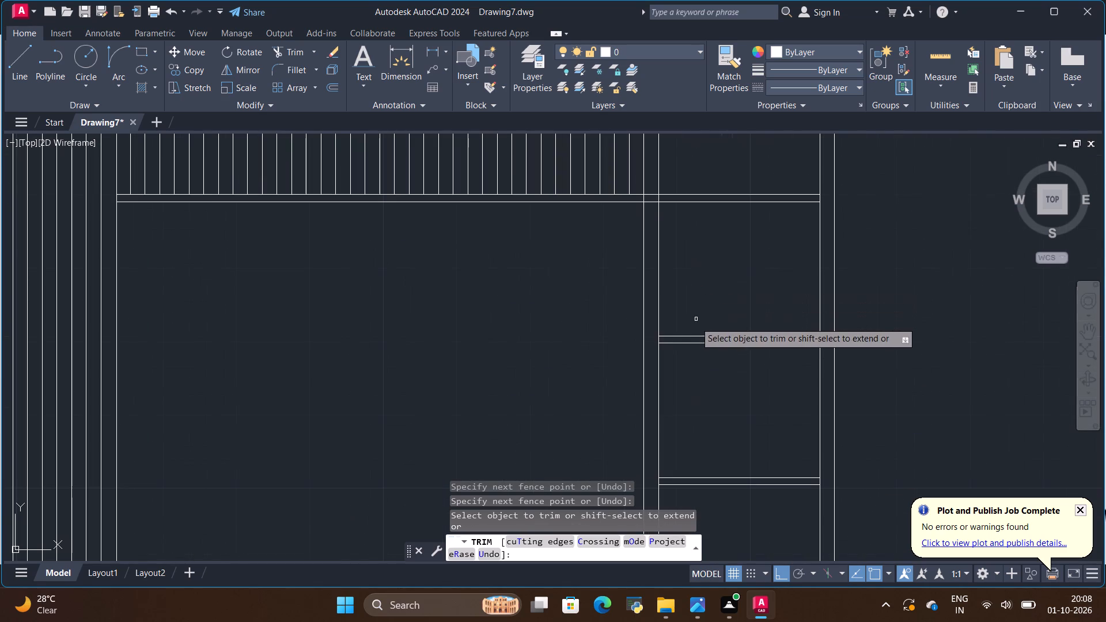
scroll(715, 213, down, 1)
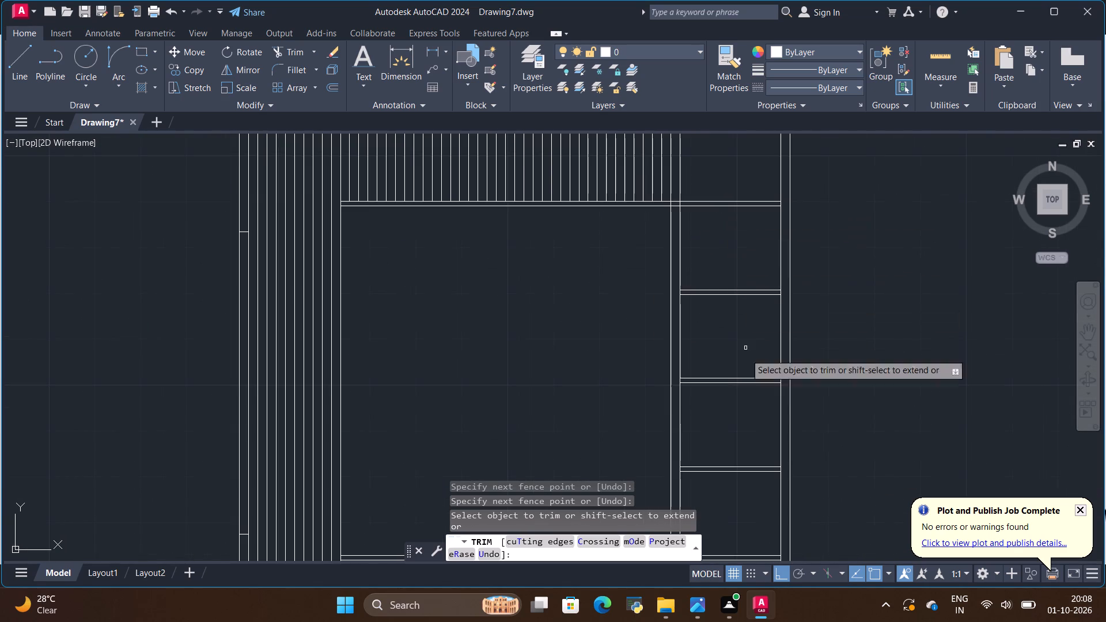
scroll(648, 243, down, 1)
scroll(569, 452, up, 7)
drag(520, 428, 693, 425)
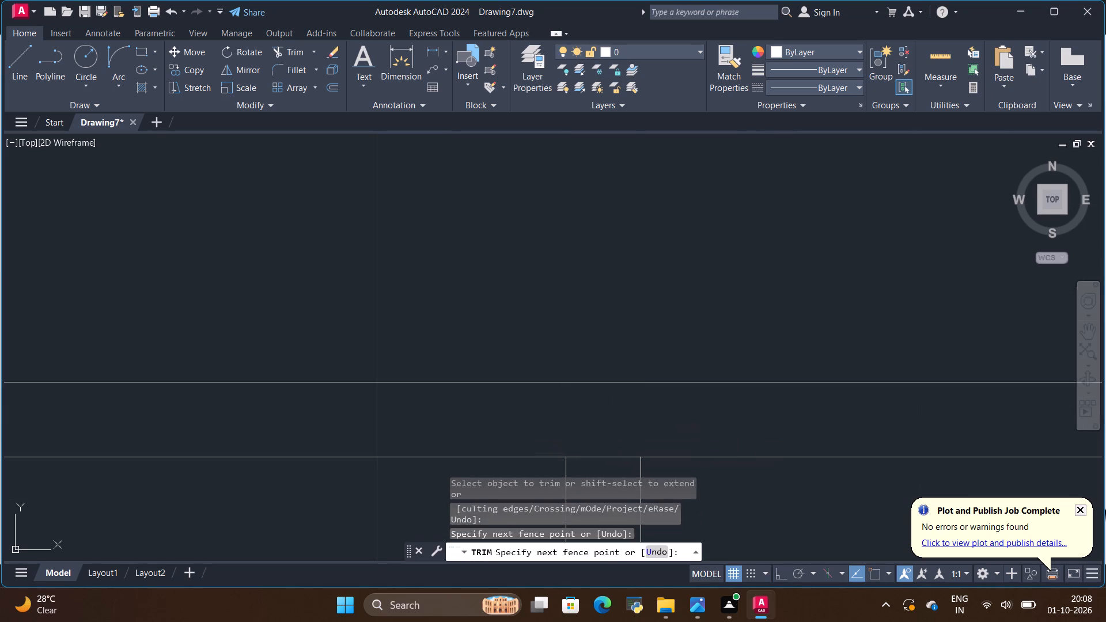
scroll(325, 350, down, 5)
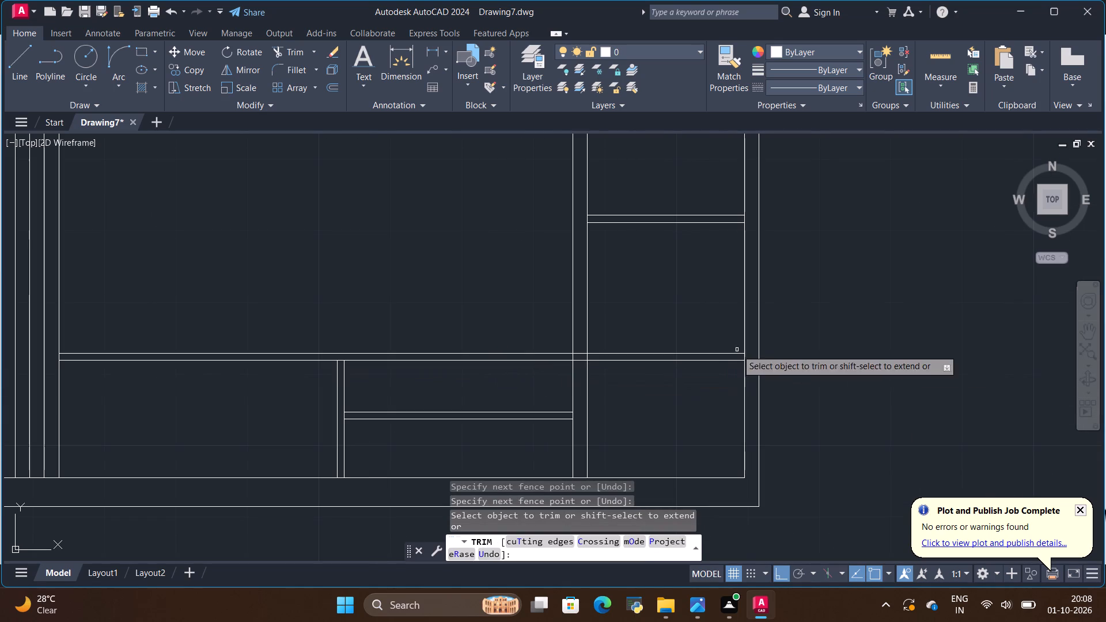
Check the reference image's cabinet top, and trim the divider's right line within the top's thickness and the upper top line across the divider.
key(alt+Tab)
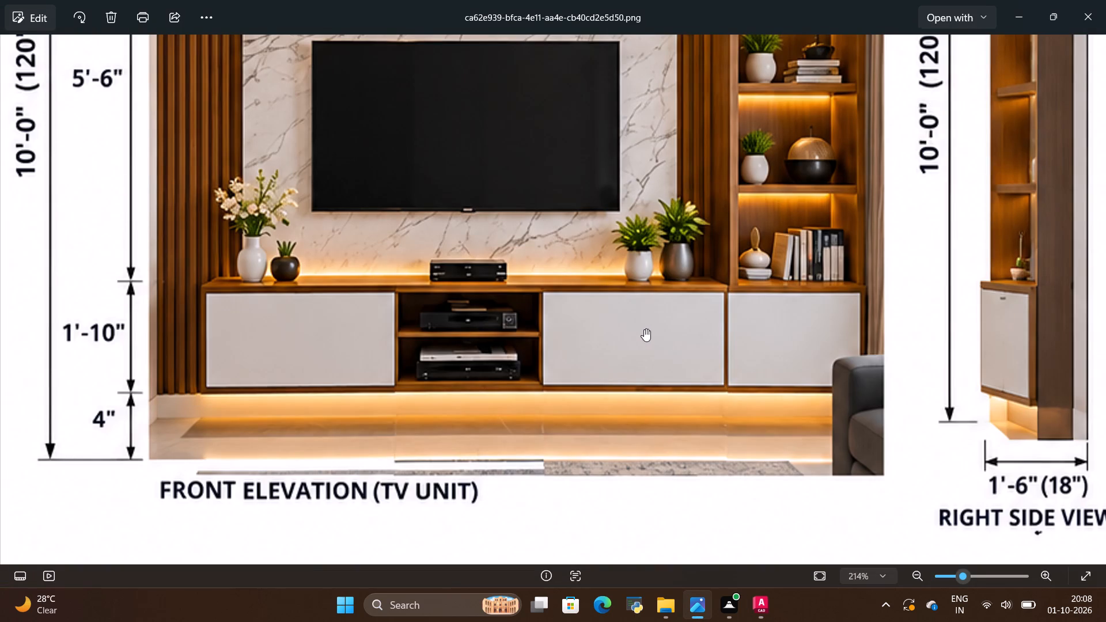
key(alt+Tab)
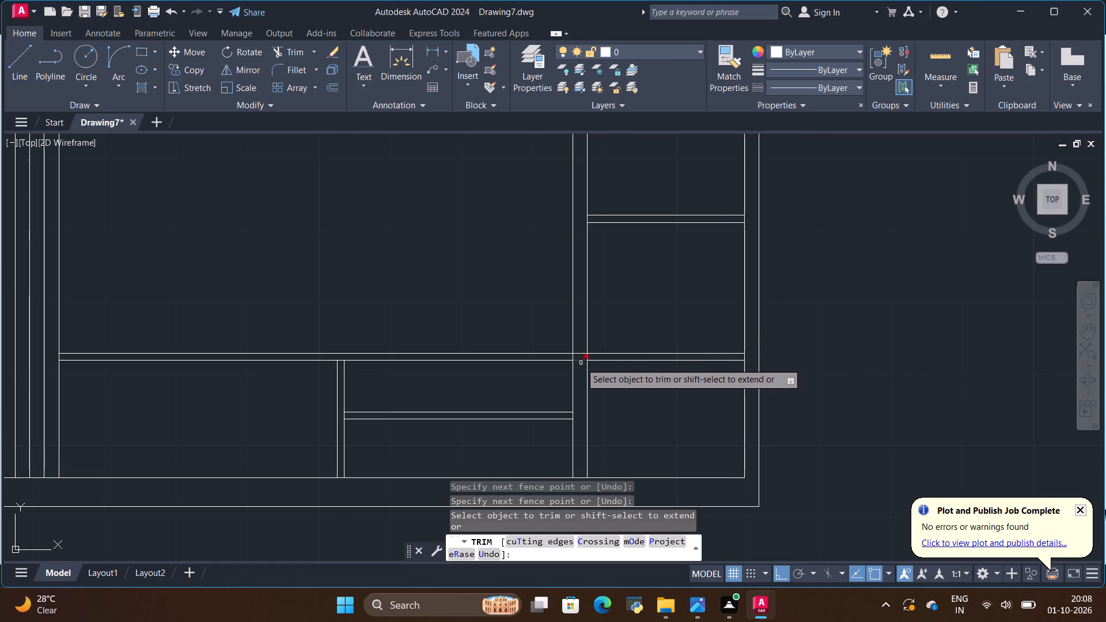
key(alt+Tab)
key(alt+Tab)
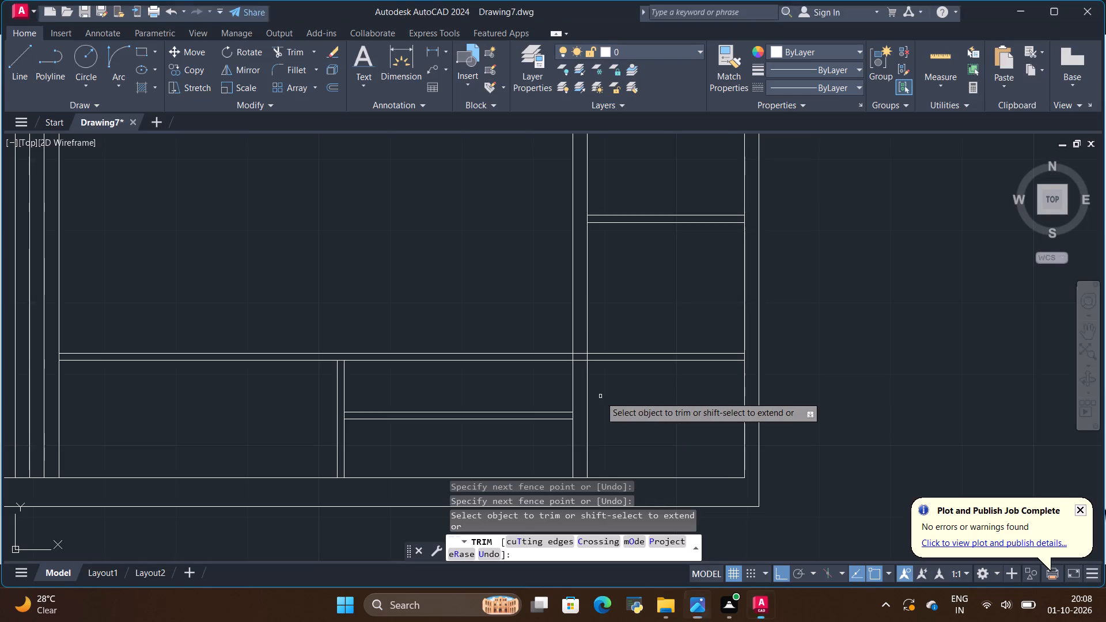
scroll(586, 356, up, 3)
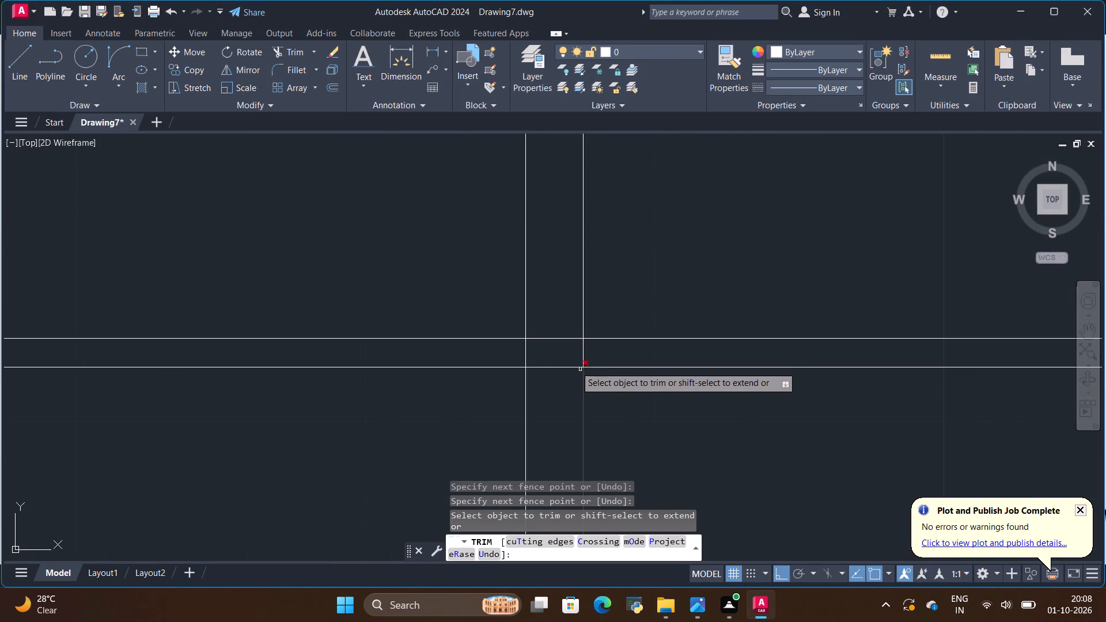
scroll(563, 359, down, 4)
scroll(569, 358, up, 6)
drag(520, 375, 507, 374)
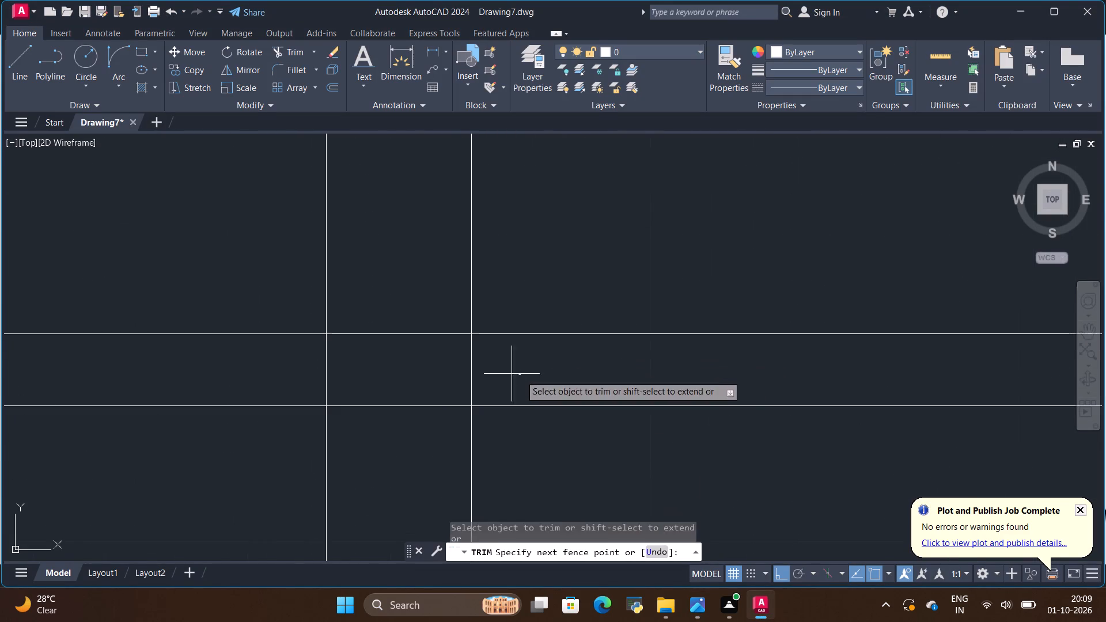
drag(507, 374, 395, 271)
scroll(531, 336, down, 4)
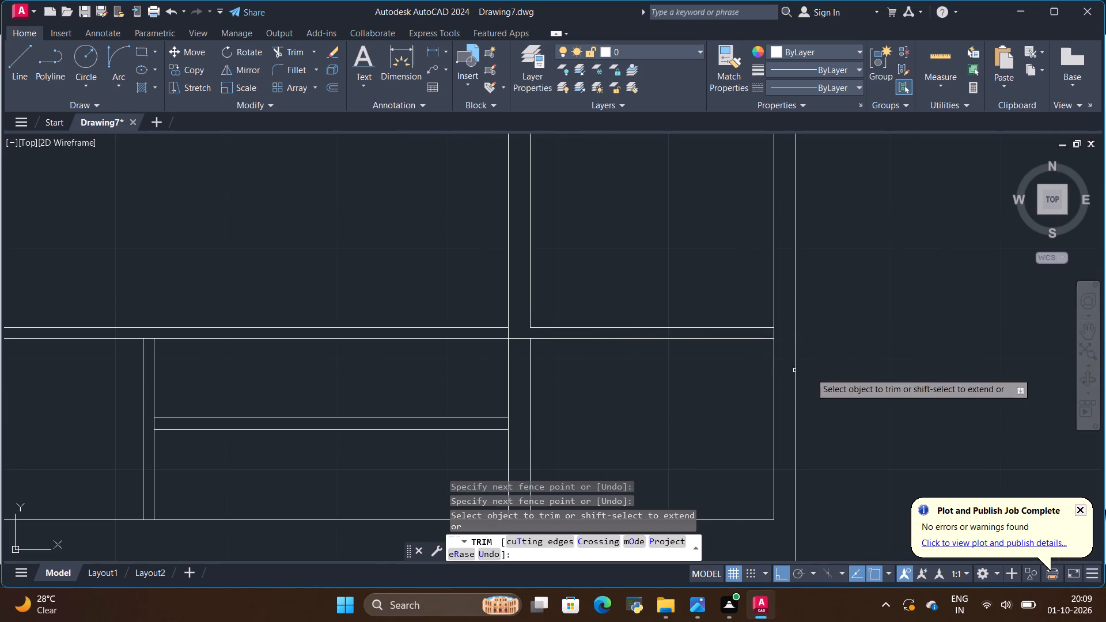
Trim the right side panel's inner line between the bottom cabinet top's double lines.
scroll(863, 380, down, 2)
scroll(821, 366, up, 2)
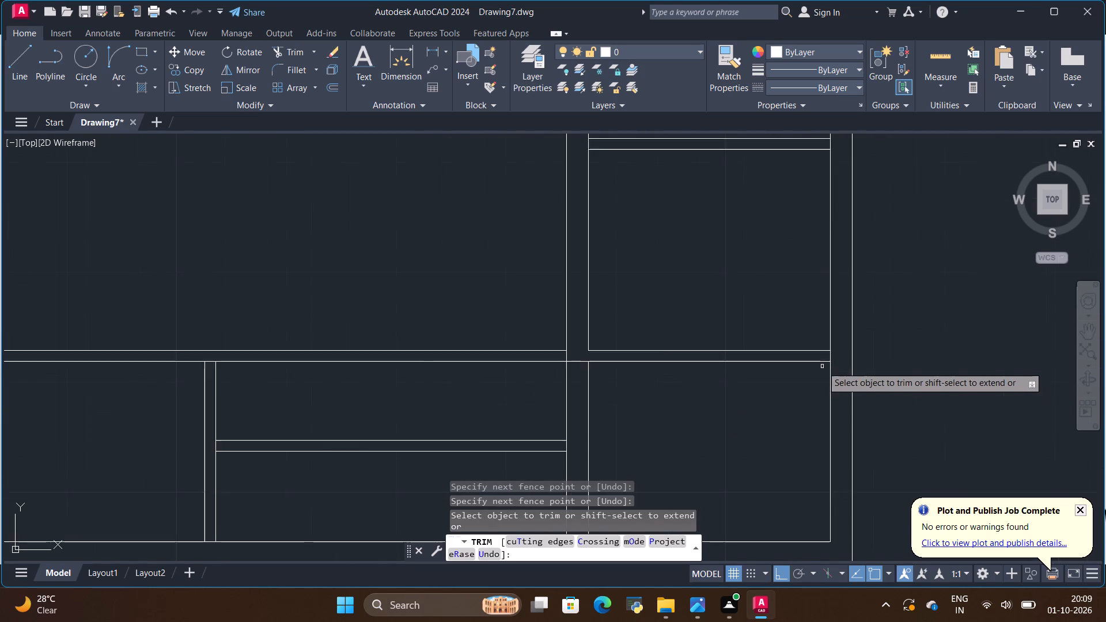
scroll(834, 366, up, 4)
drag(757, 324, 796, 320)
scroll(787, 336, down, 4)
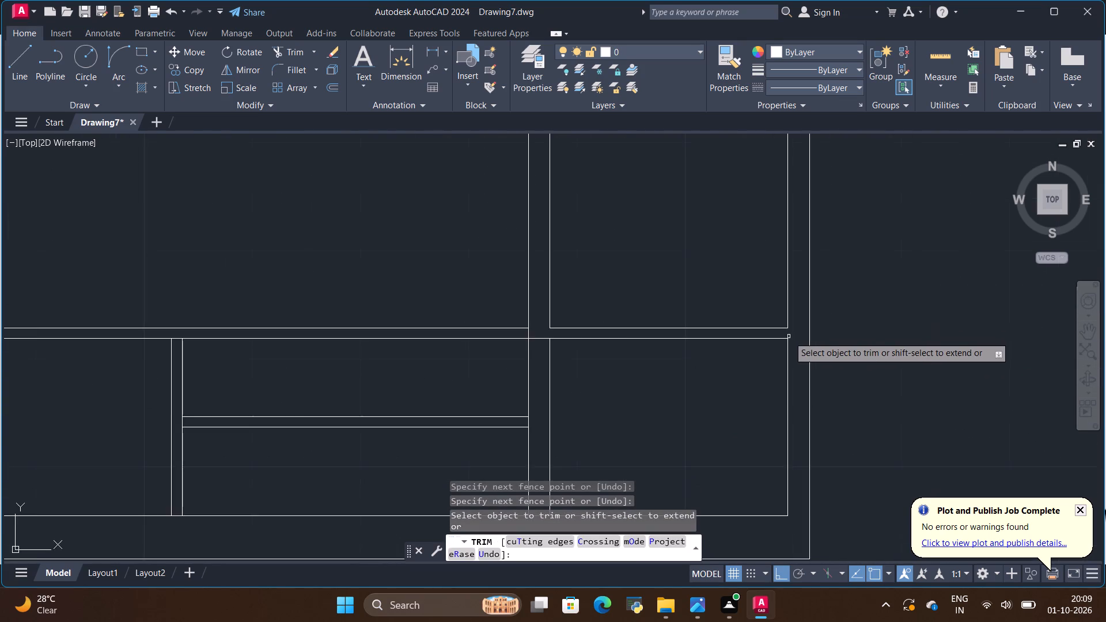
scroll(789, 336, down, 4)
scroll(806, 293, up, 3)
scroll(818, 295, down, 2)
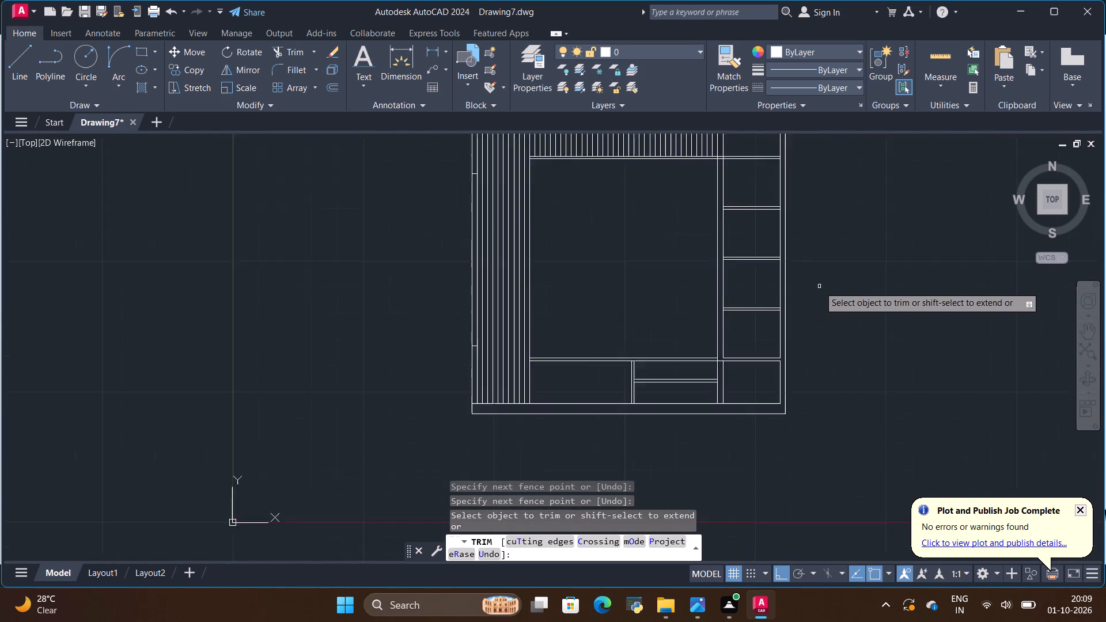
Trim the line segments where the marble panel's top edge band crosses the divider of the side shelf unit.
scroll(819, 286, down, 1)
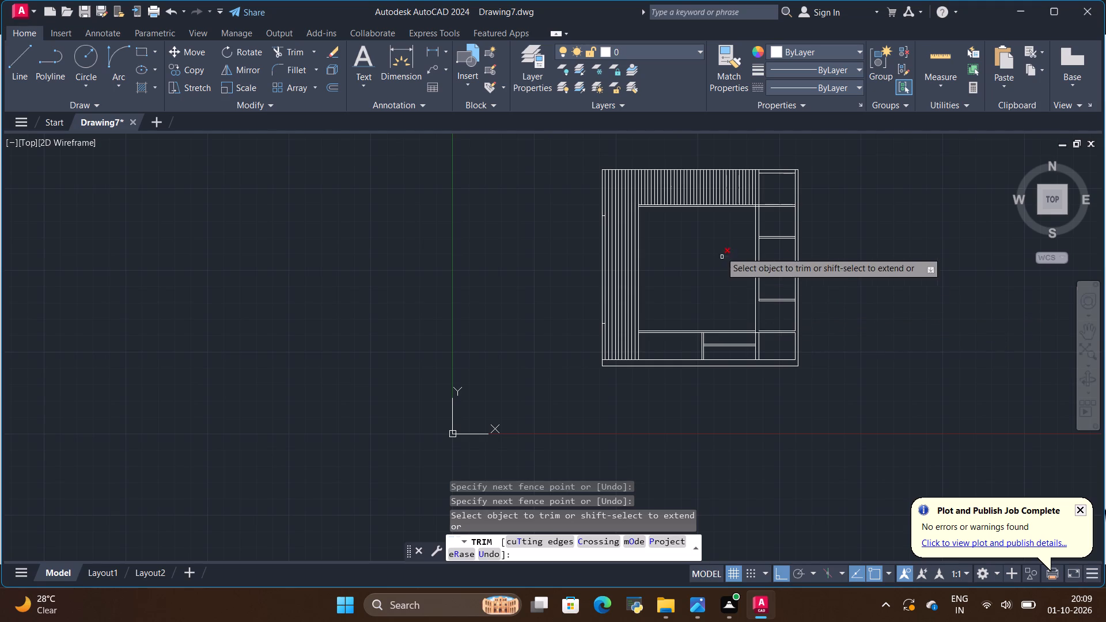
scroll(730, 217, up, 3)
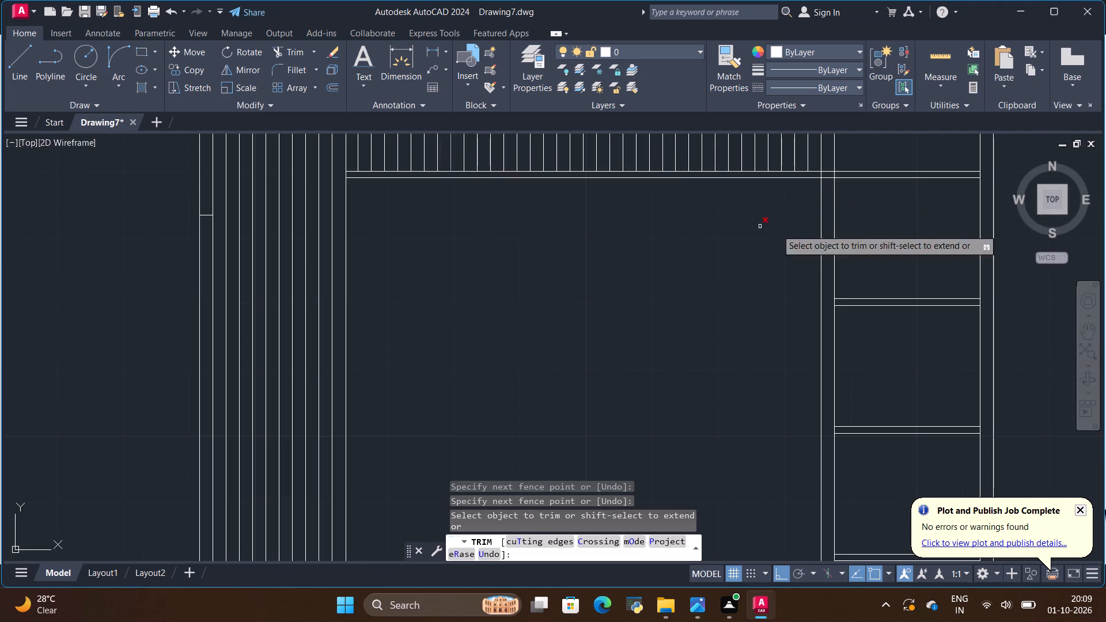
scroll(829, 160, up, 4)
drag(710, 251, 782, 324)
scroll(785, 275, down, 7)
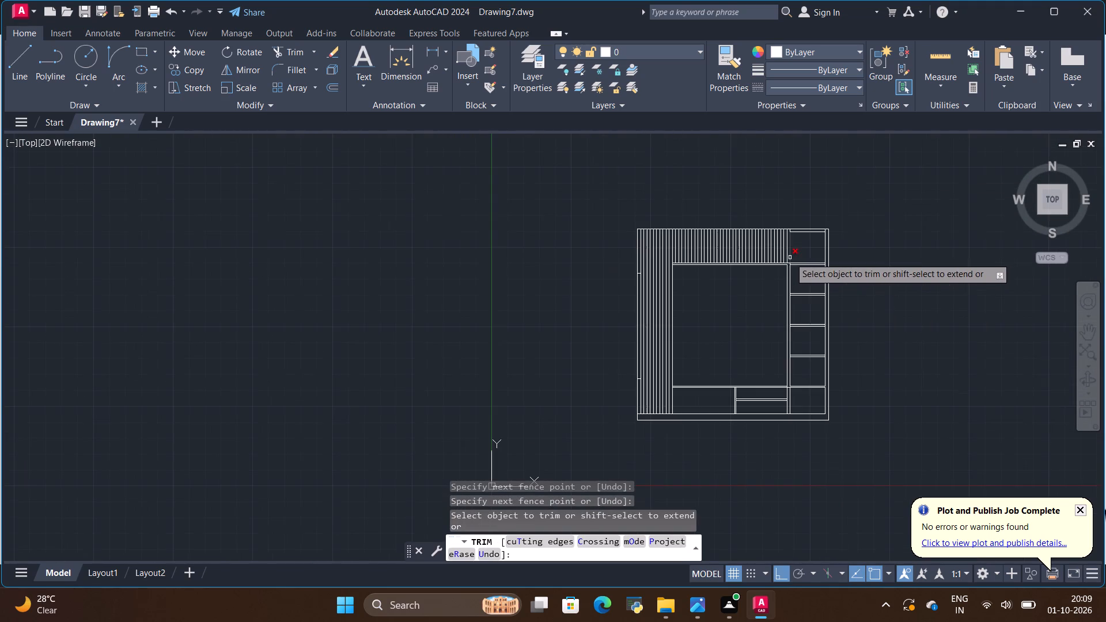
Compare the drawn front elevation with the reference sheet's front elevation, checking the fluted panels, side shelves and bottom cabinets, and end trimming.
scroll(786, 272, up, 2)
key(alt+Tab)
scroll(657, 283, down, 2)
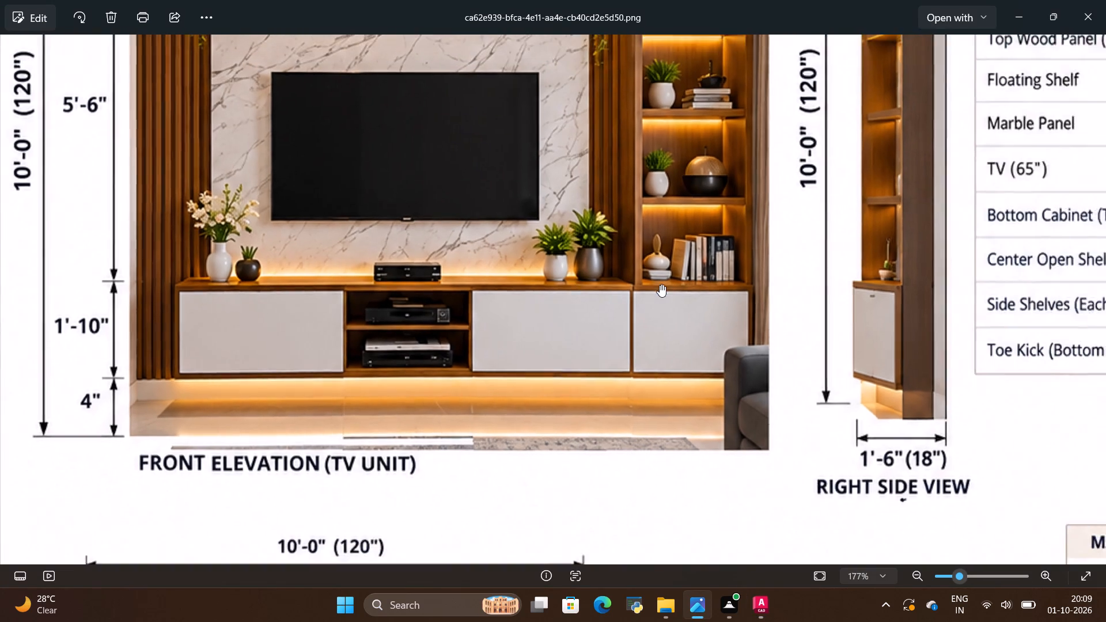
scroll(660, 285, down, 7)
scroll(444, 100, up, 6)
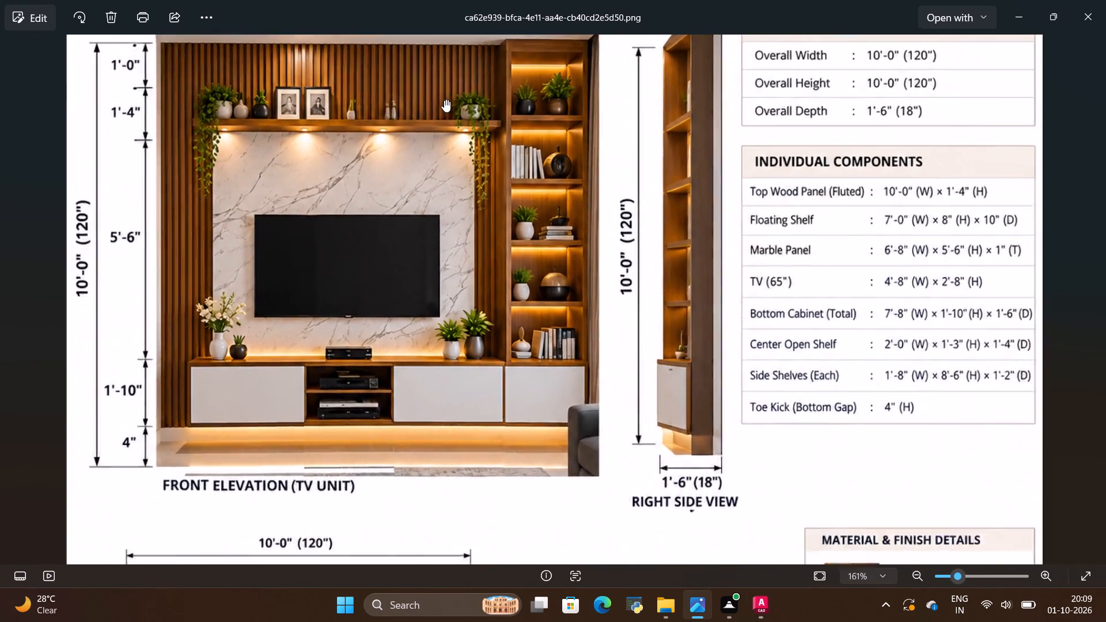
scroll(444, 100, up, 1)
key(alt+Tab)
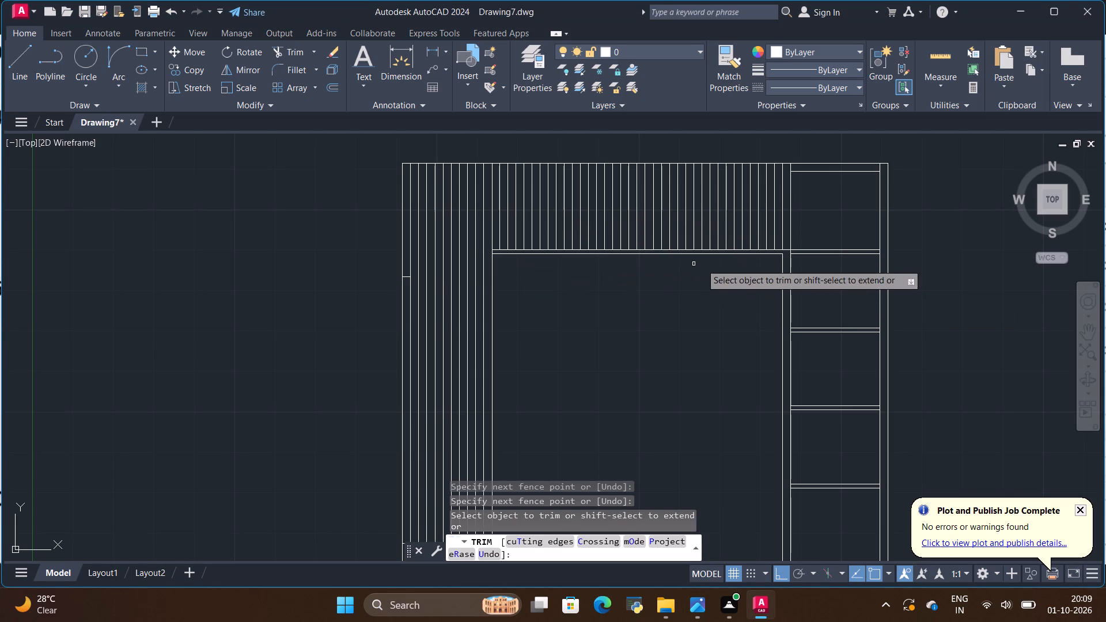
scroll(775, 248, down, 2)
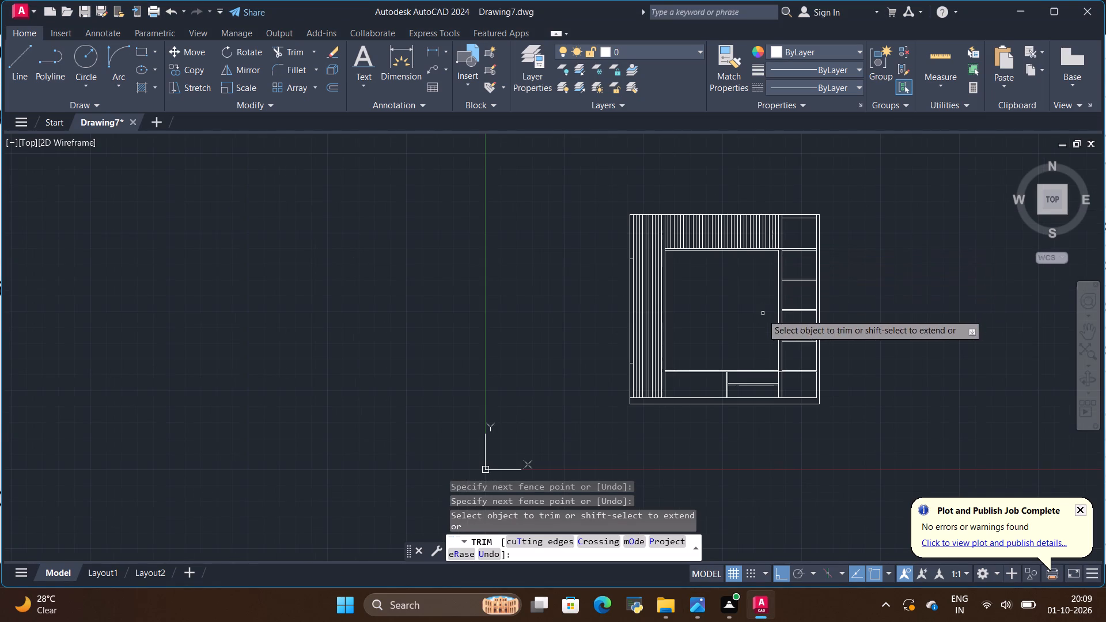
key(alt+Tab)
scroll(562, 340, down, 3)
key(alt+Tab)
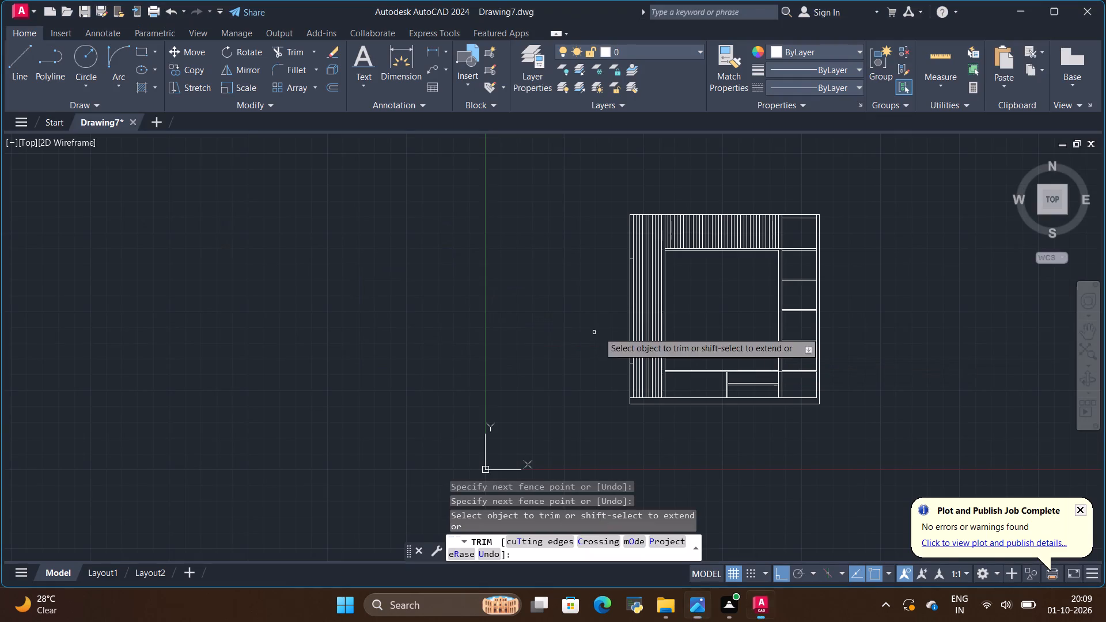
key(alt+Tab)
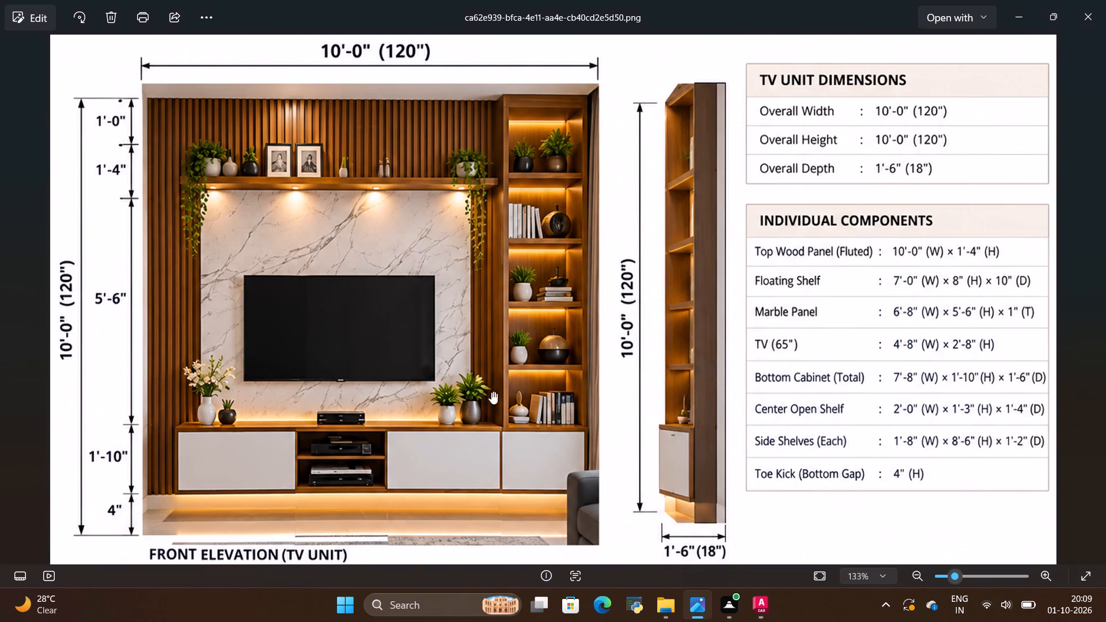
key(alt+Tab)
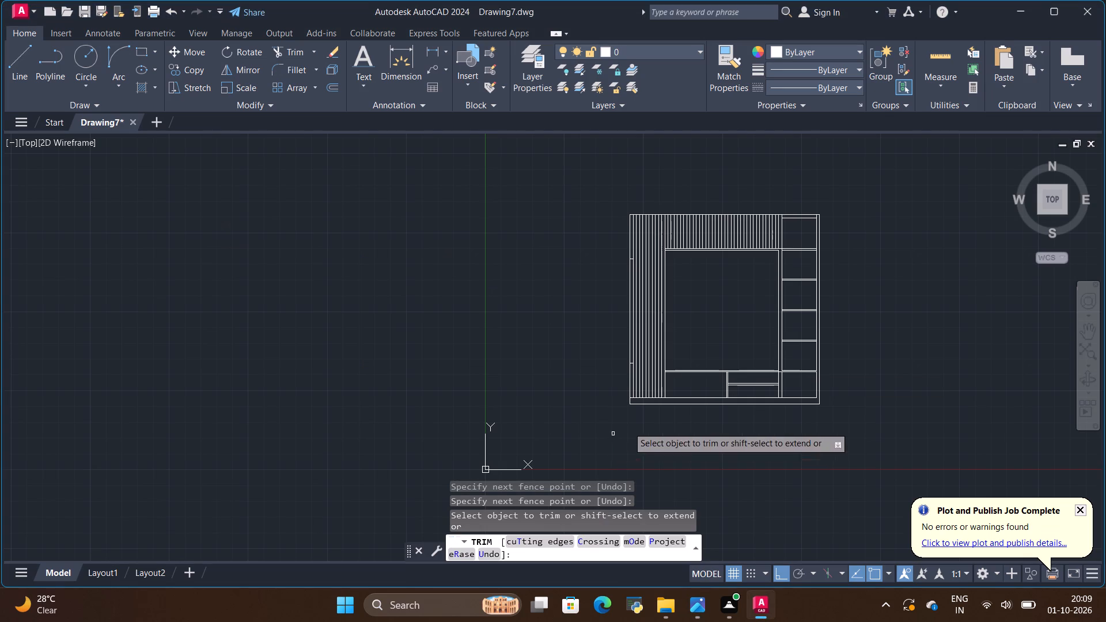
scroll(743, 403, up, 3)
key(alt+Tab)
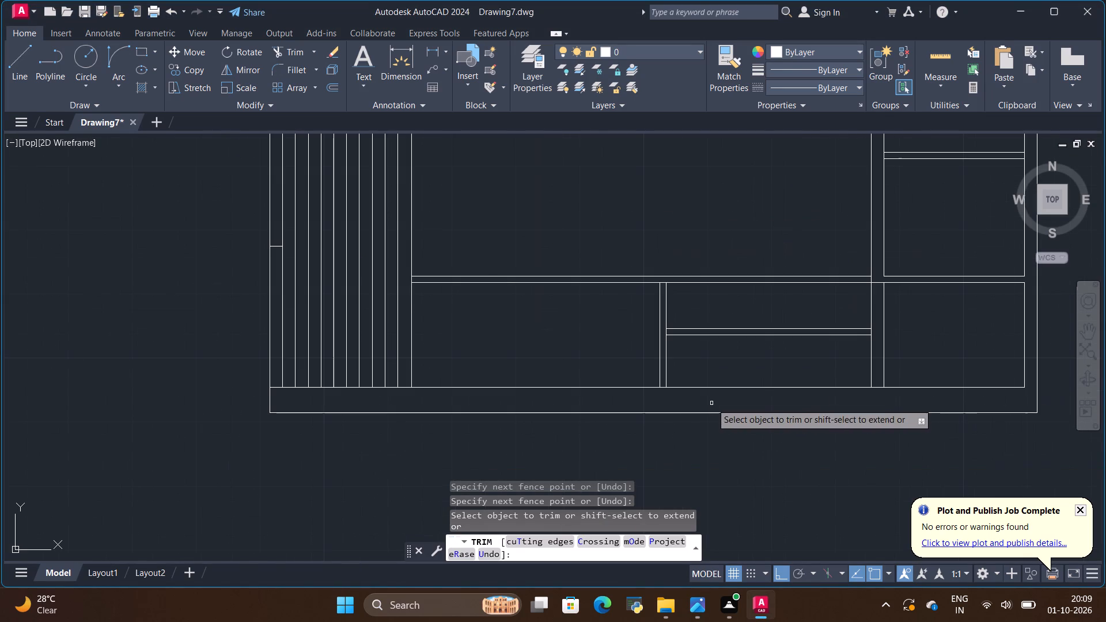
scroll(291, 332, down, 4)
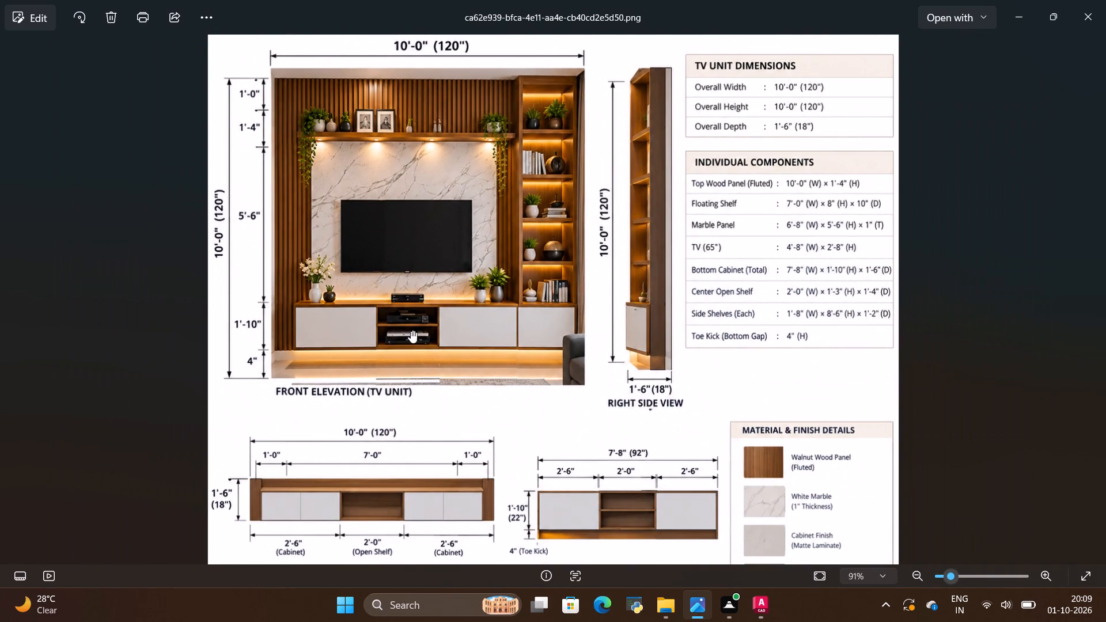
key(alt+Tab)
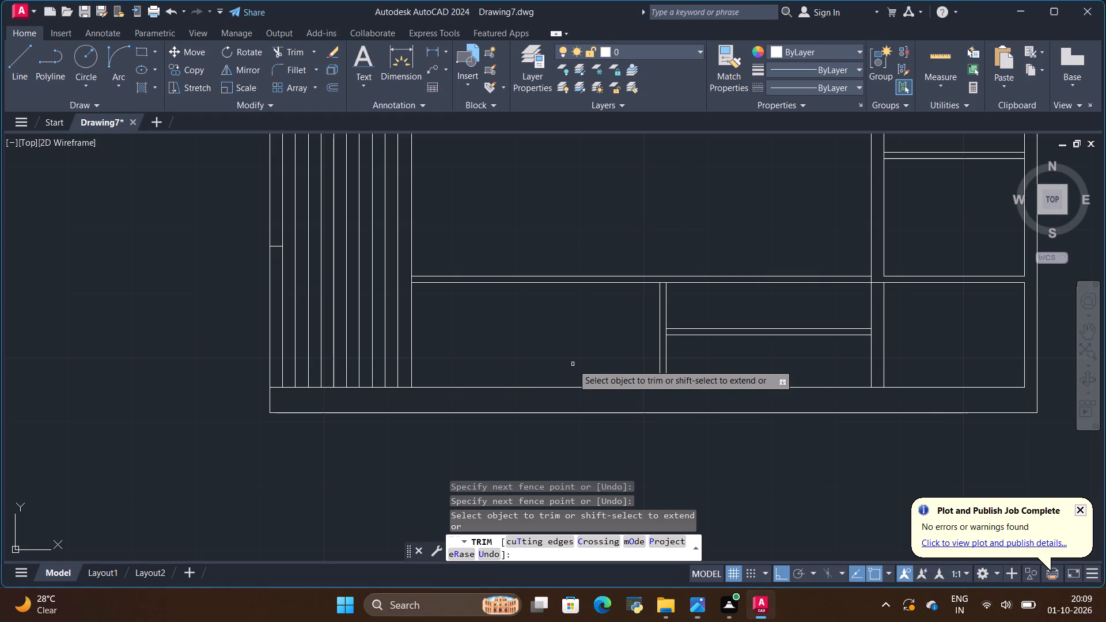
scroll(575, 376, down, 3)
scroll(574, 335, up, 1)
scroll(574, 335, down, 1)
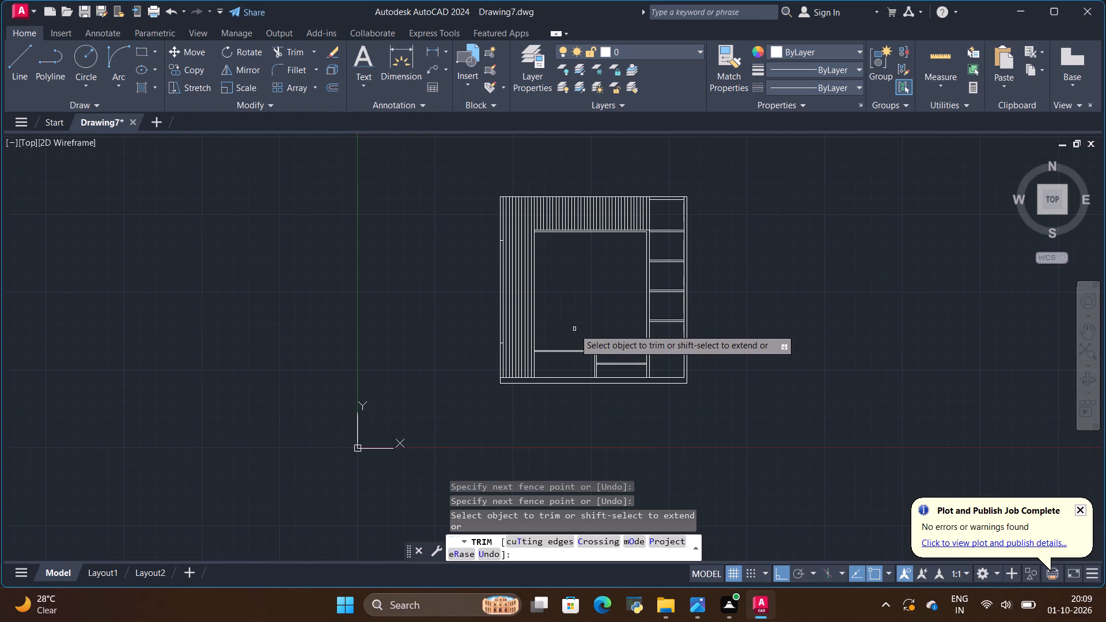
key(alt+Tab)
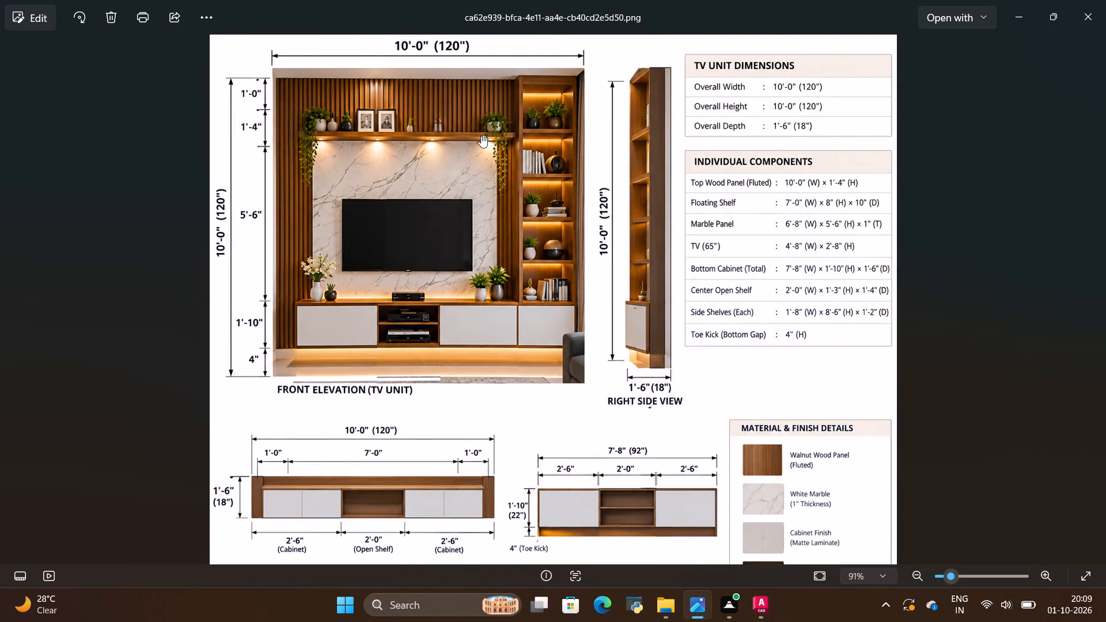
key(alt+Tab)
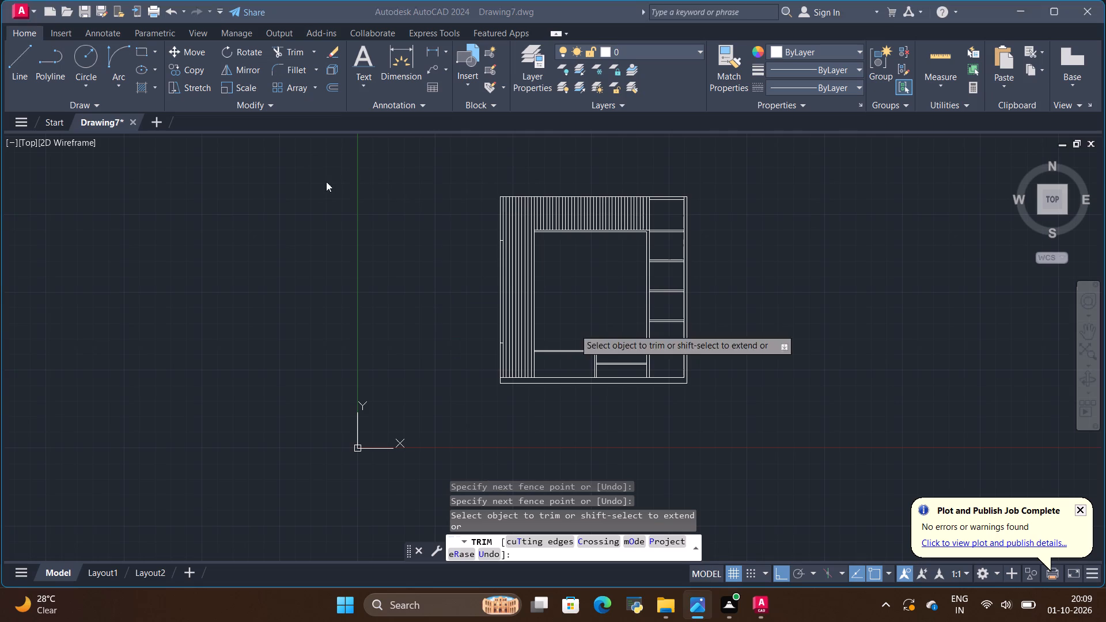
key(alt+Tab)
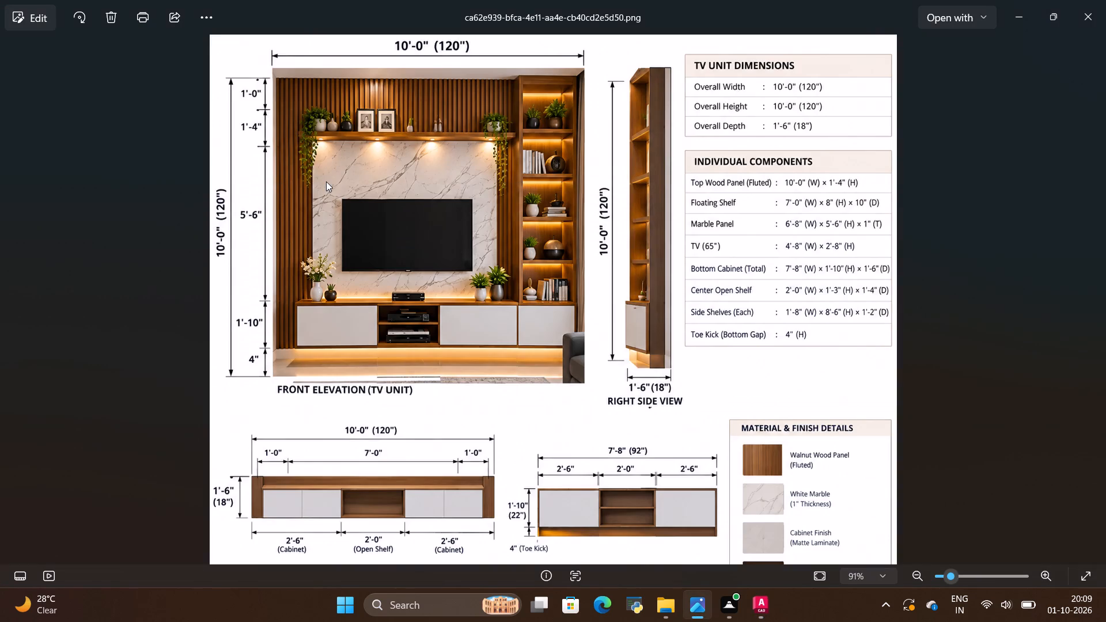
key(alt+Tab)
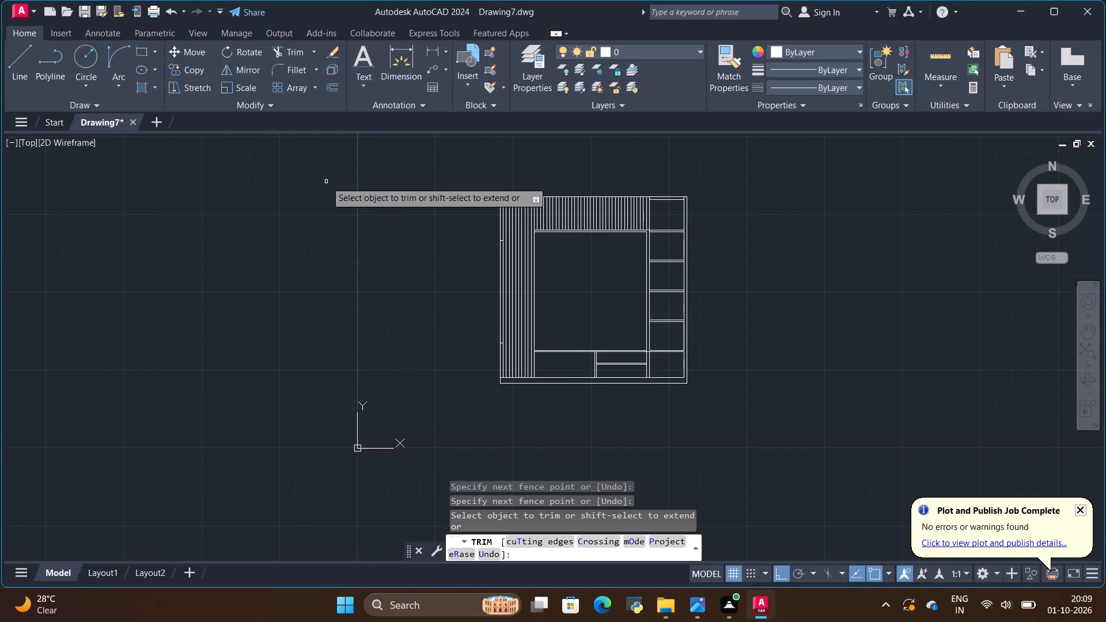
key(alt+Tab)
key(alt+Tab)
key(alt+Tab)
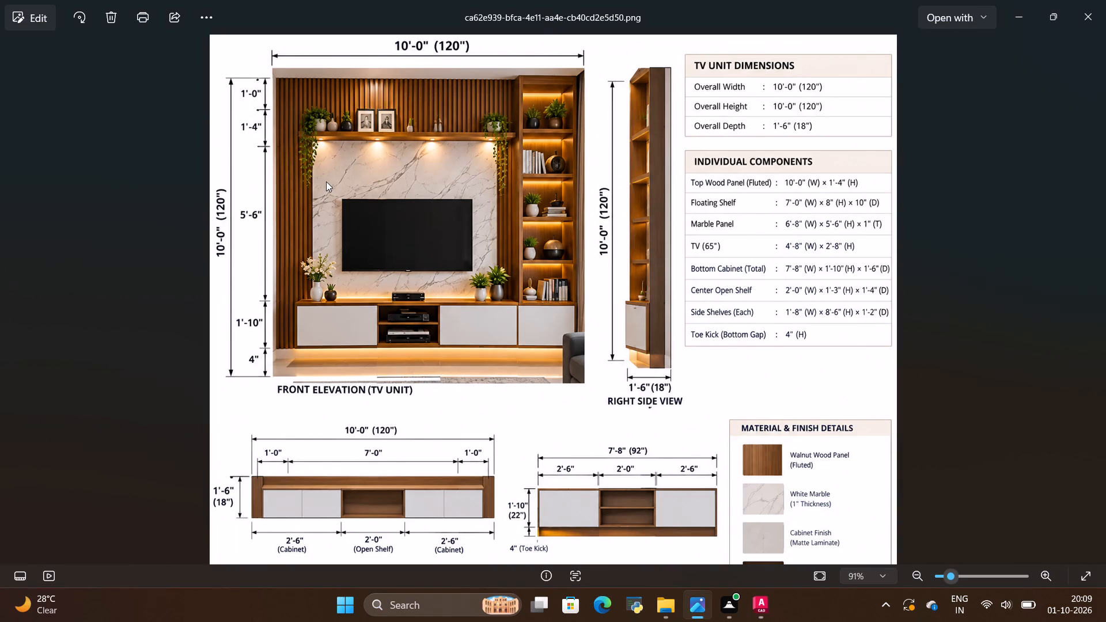
key(alt+Tab)
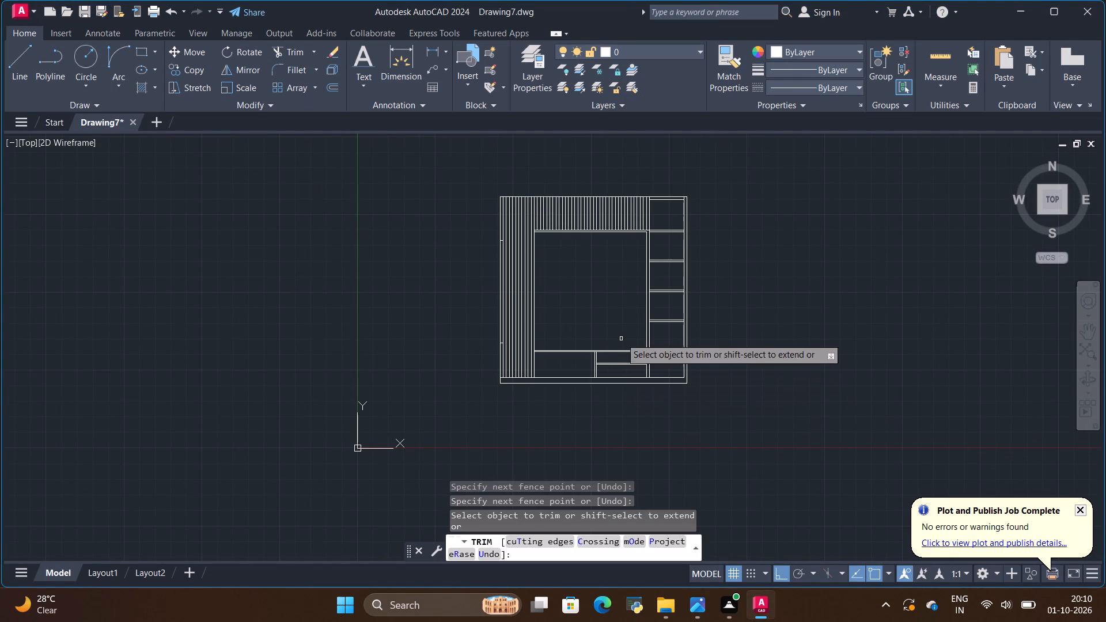
scroll(616, 330, up, 2)
scroll(616, 329, down, 2)
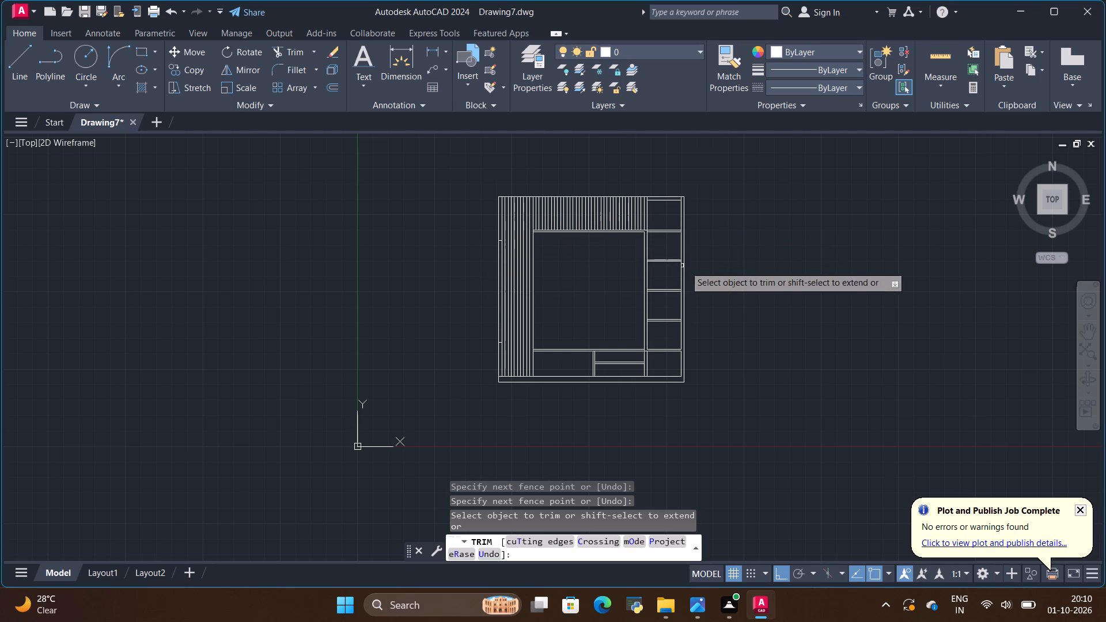
key(Escape)
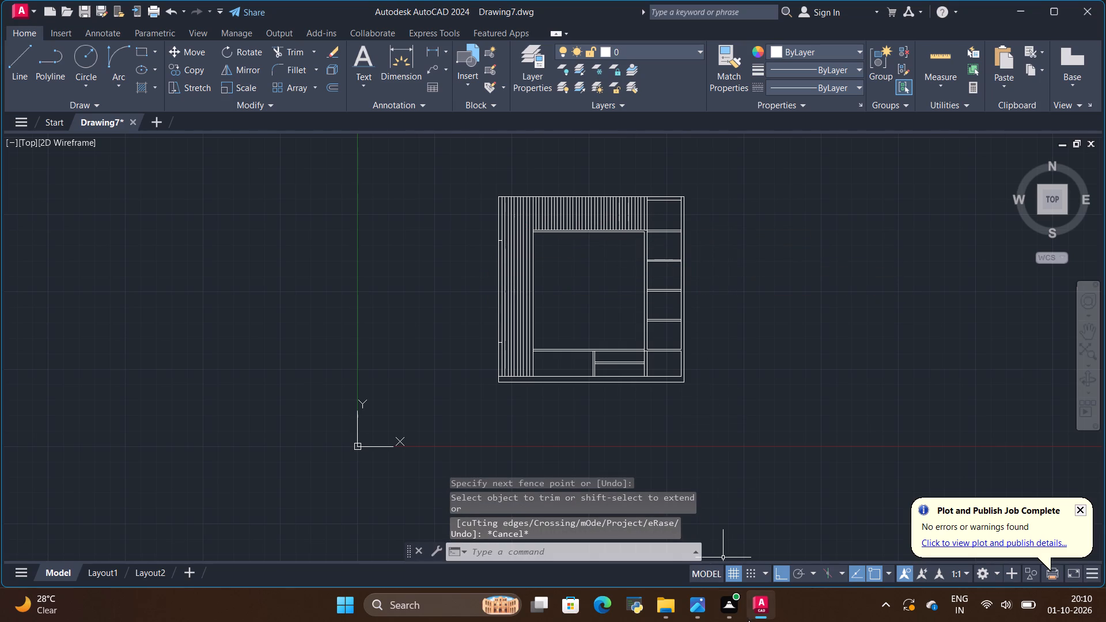
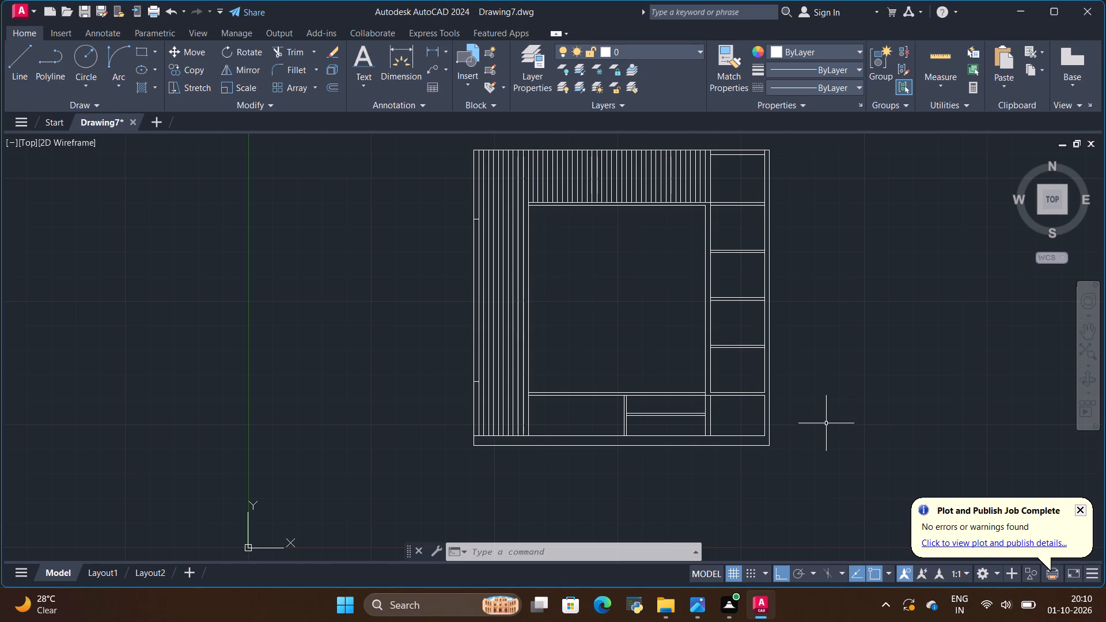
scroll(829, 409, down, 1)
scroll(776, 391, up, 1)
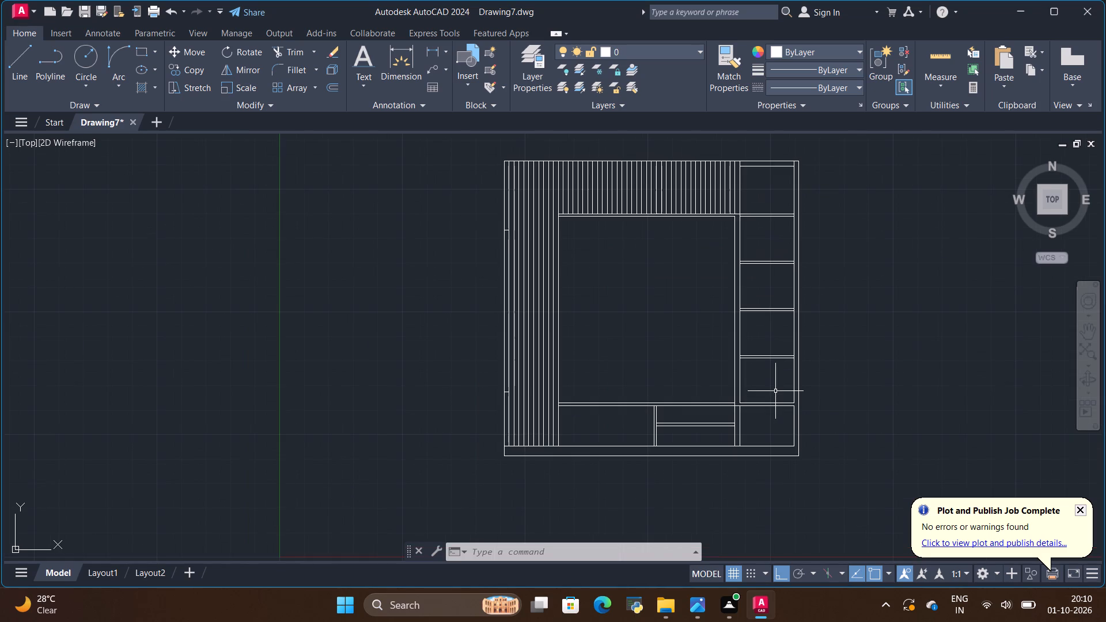
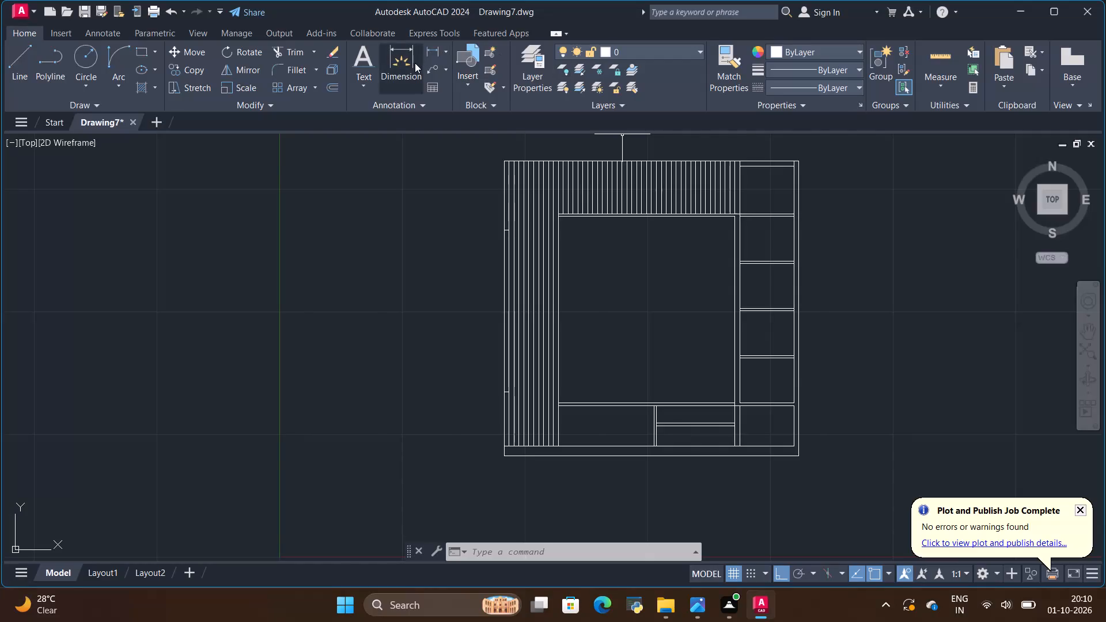
Dimension the top board's thickness and the clear height of the uppermost compartment in the right-hand shelf column, placing both outside the unit.
click(408, 63)
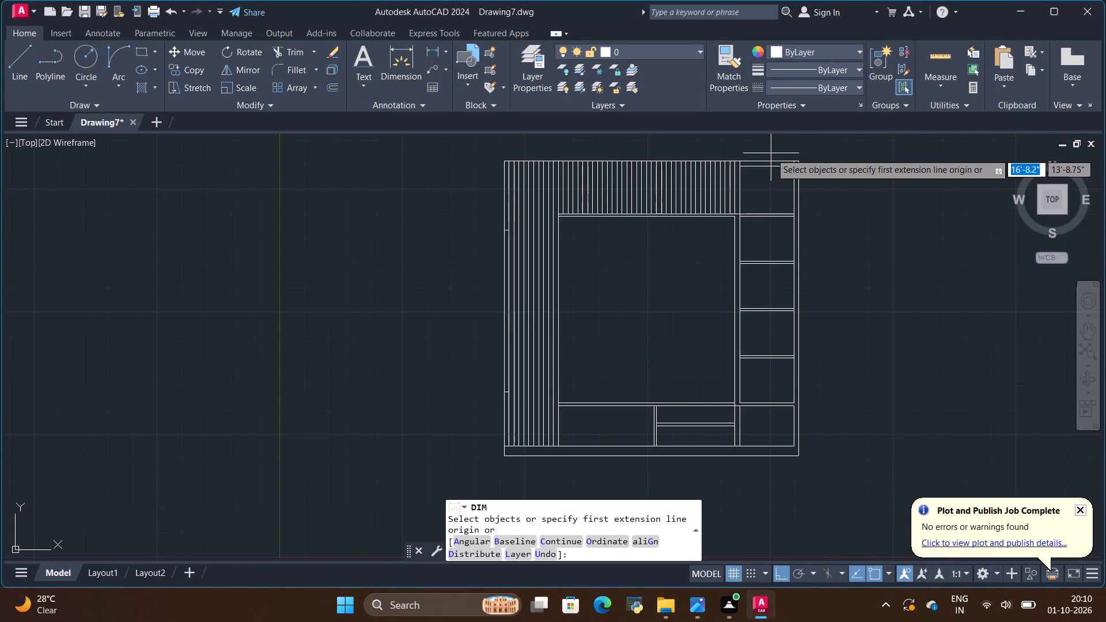
scroll(781, 149, up, 2)
scroll(838, 172, up, 1)
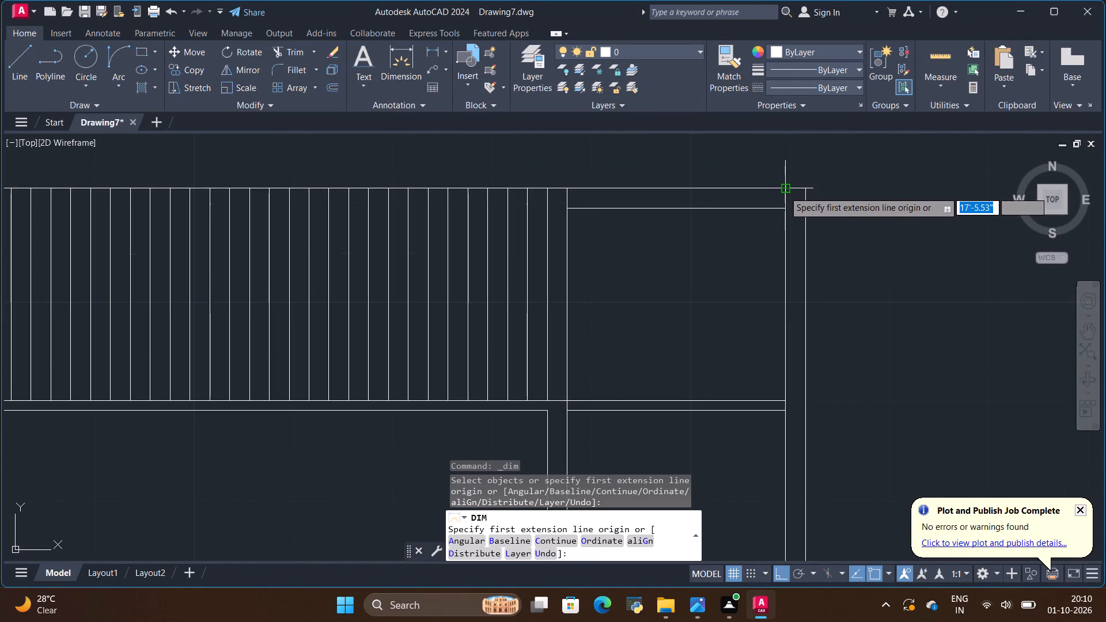
click(784, 191)
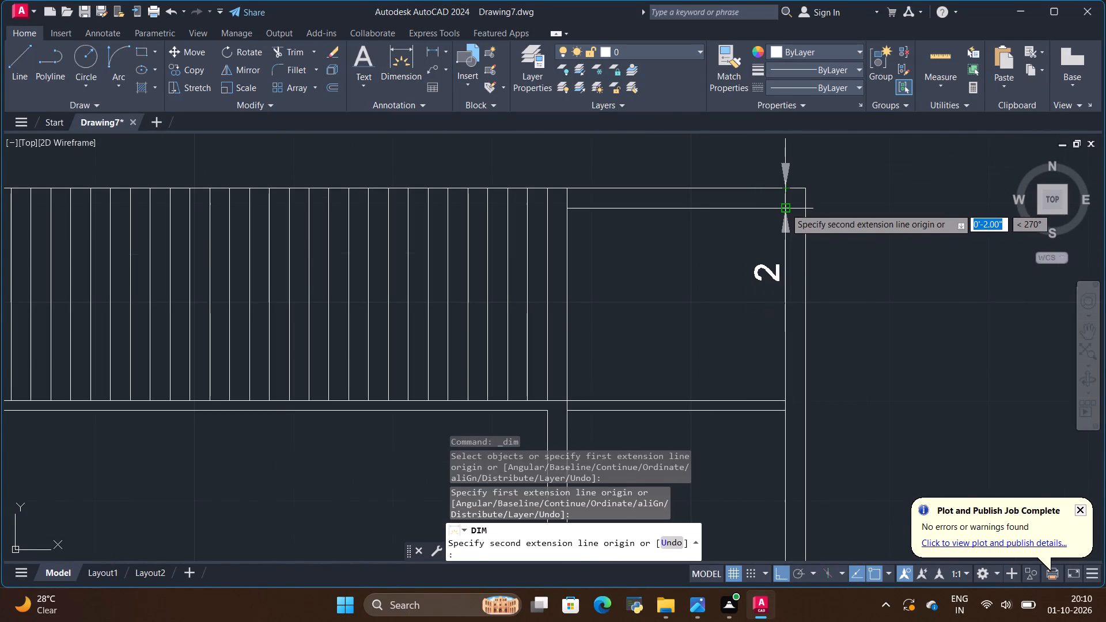
click(785, 208)
click(887, 206)
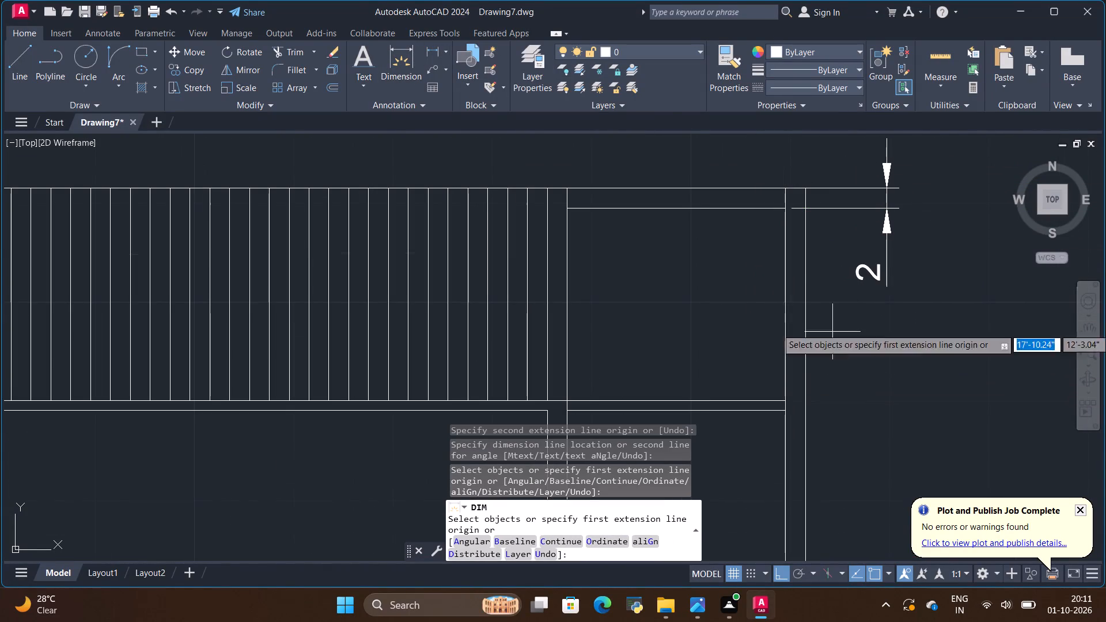
click(787, 211)
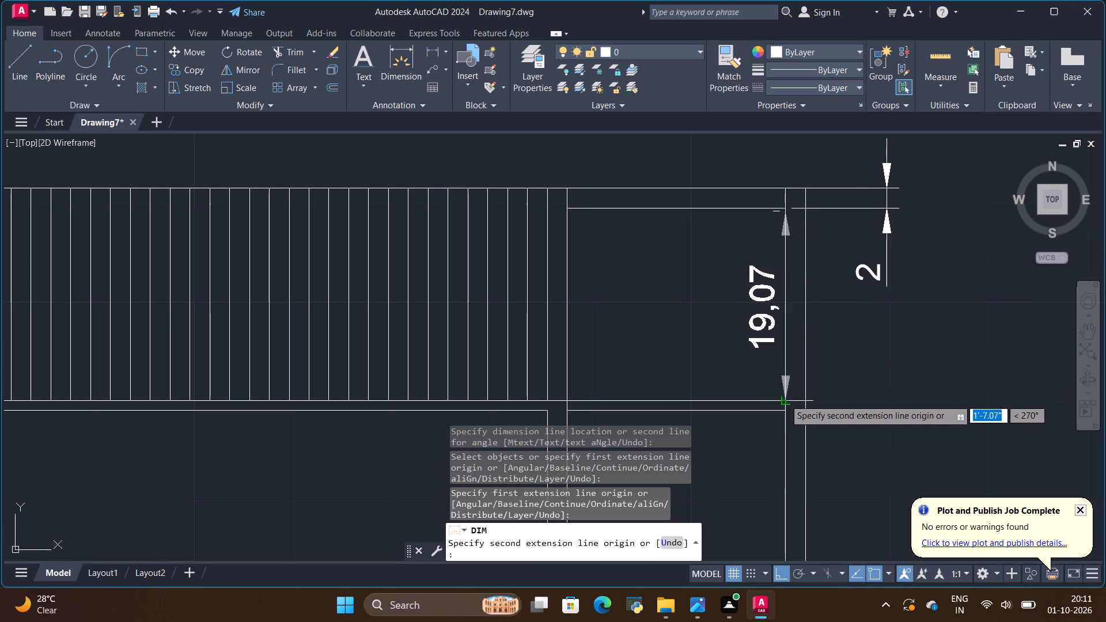
click(785, 400)
click(903, 400)
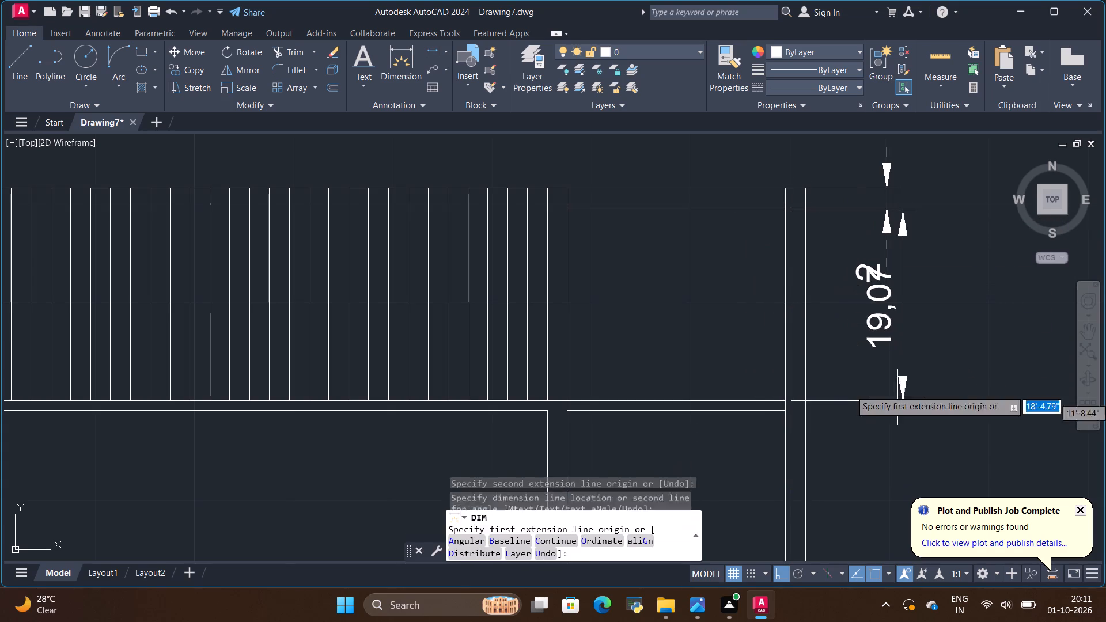
Dimension the thickness of the shelf under the uppermost compartment and the height of the second compartment, placing both outside the unit's right side.
scroll(876, 346, down, 3)
scroll(863, 291, down, 2)
scroll(883, 371, up, 2)
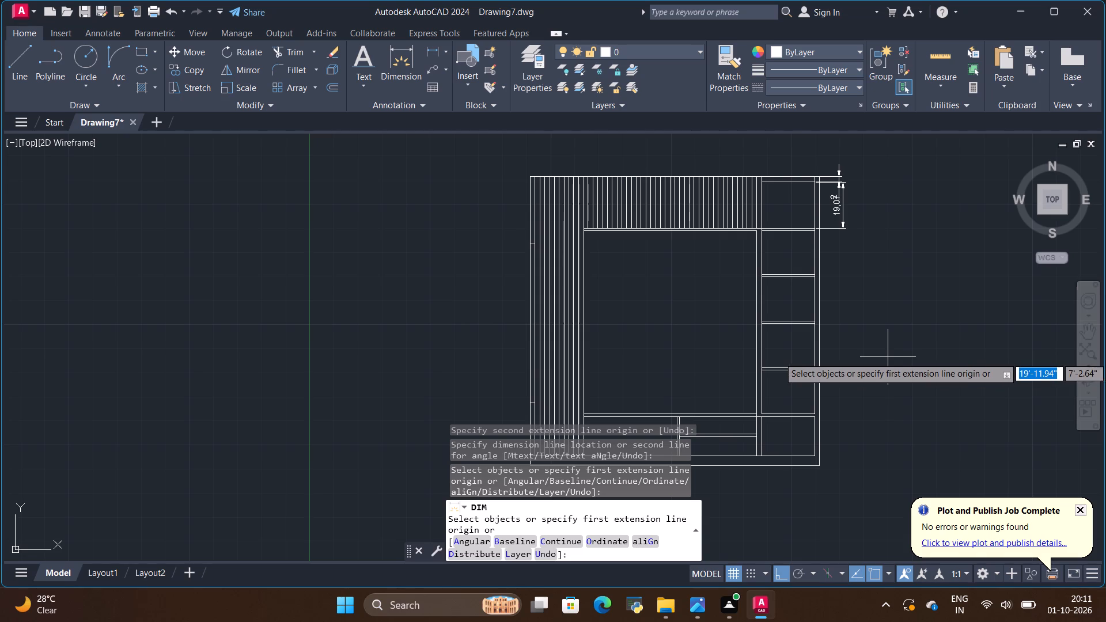
scroll(813, 208, up, 4)
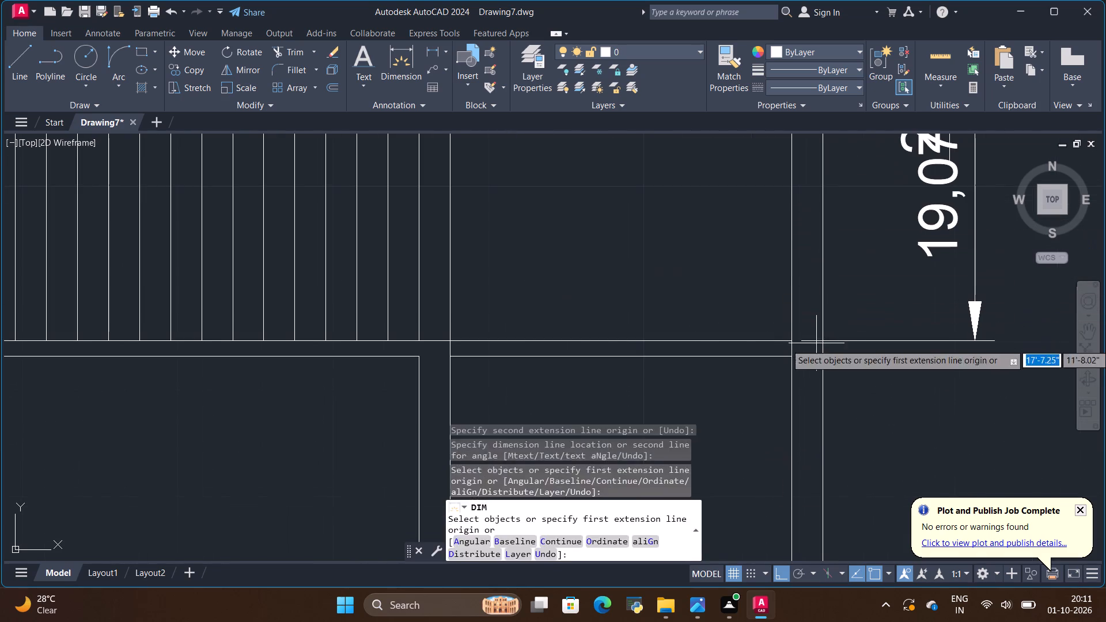
click(792, 339)
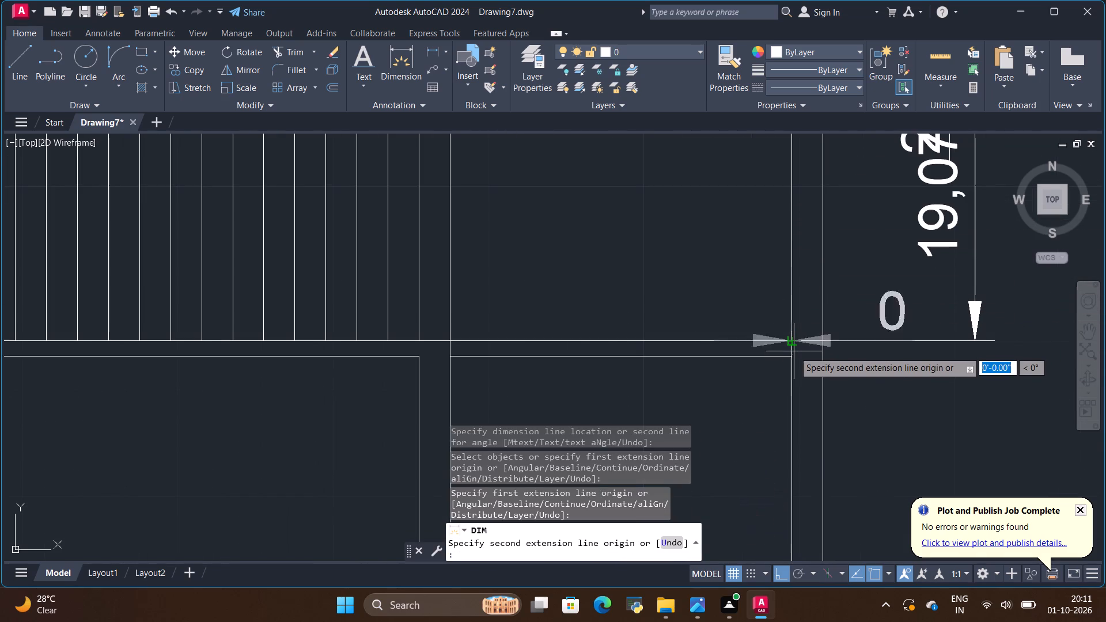
click(793, 355)
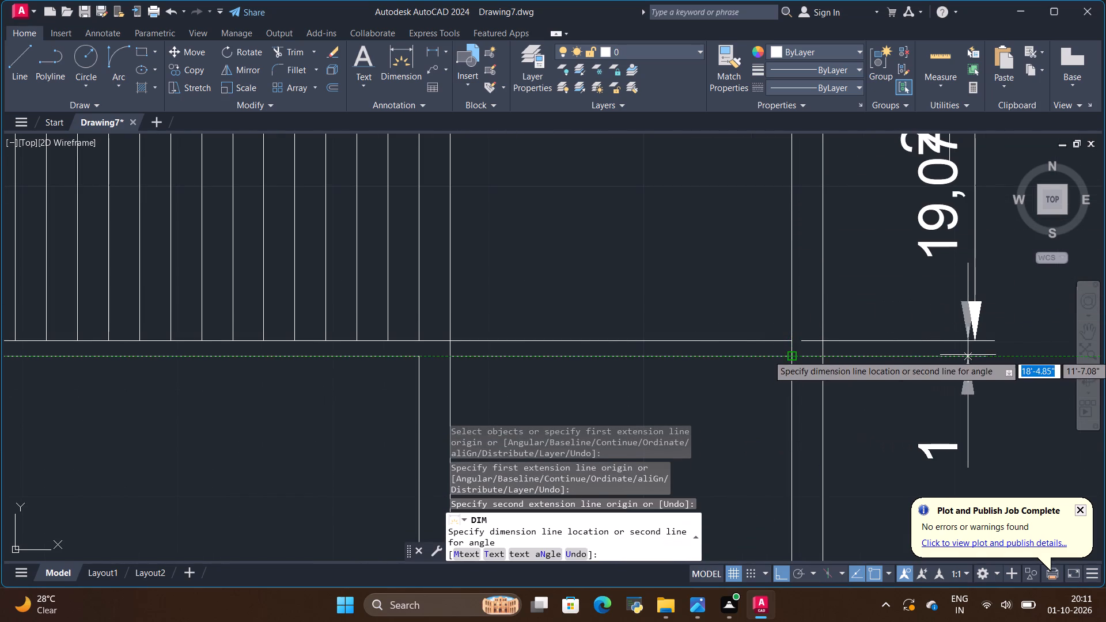
click(968, 355)
scroll(856, 323, down, 3)
scroll(839, 364, up, 1)
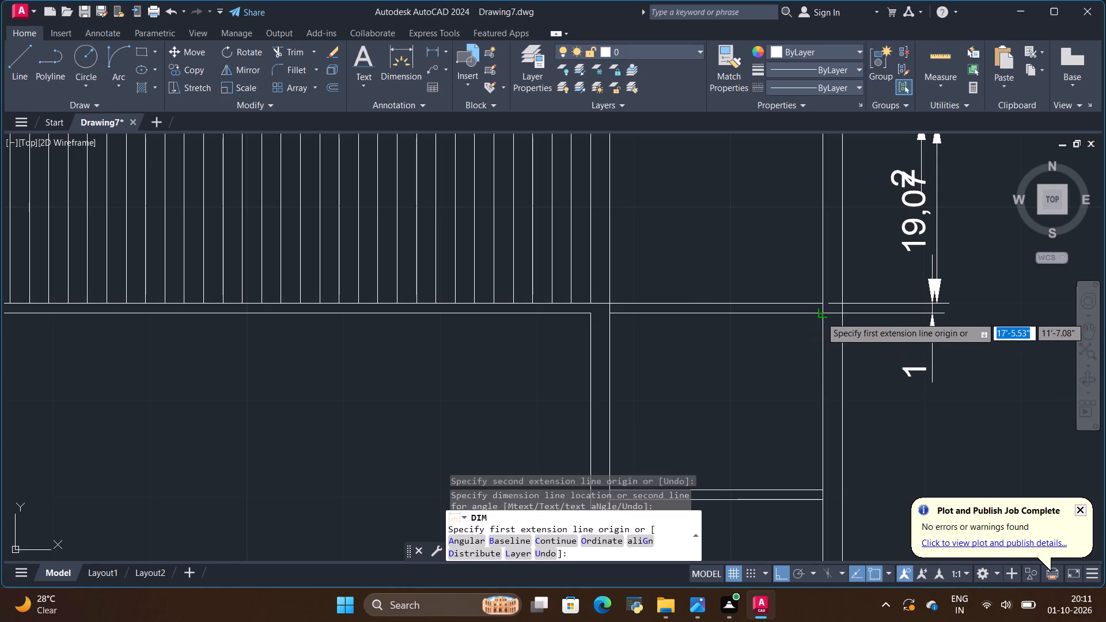
click(821, 313)
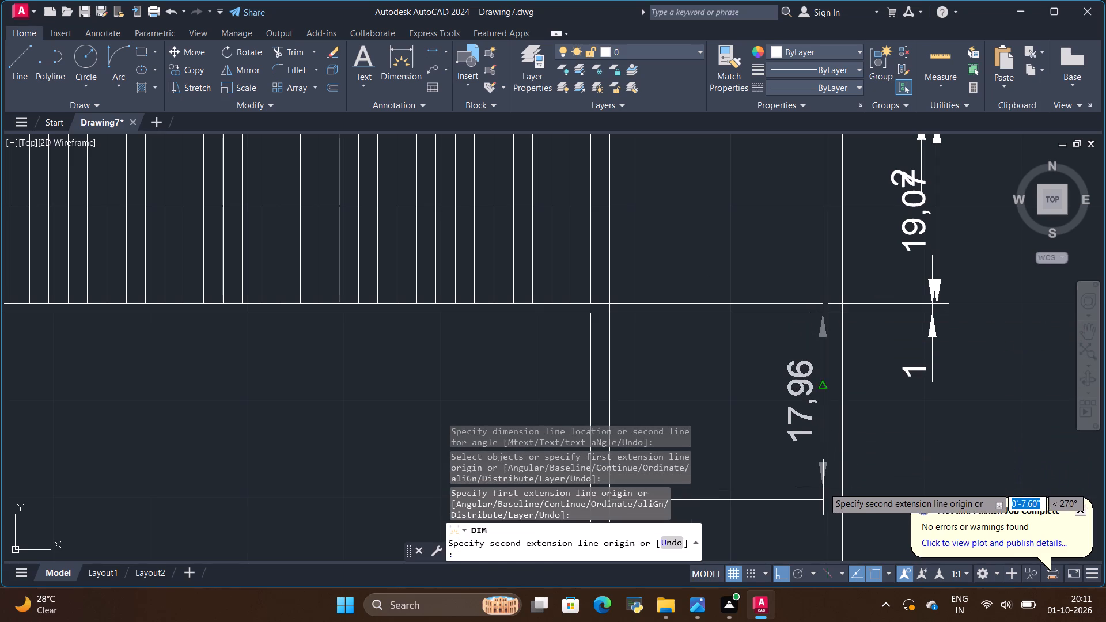
click(823, 491)
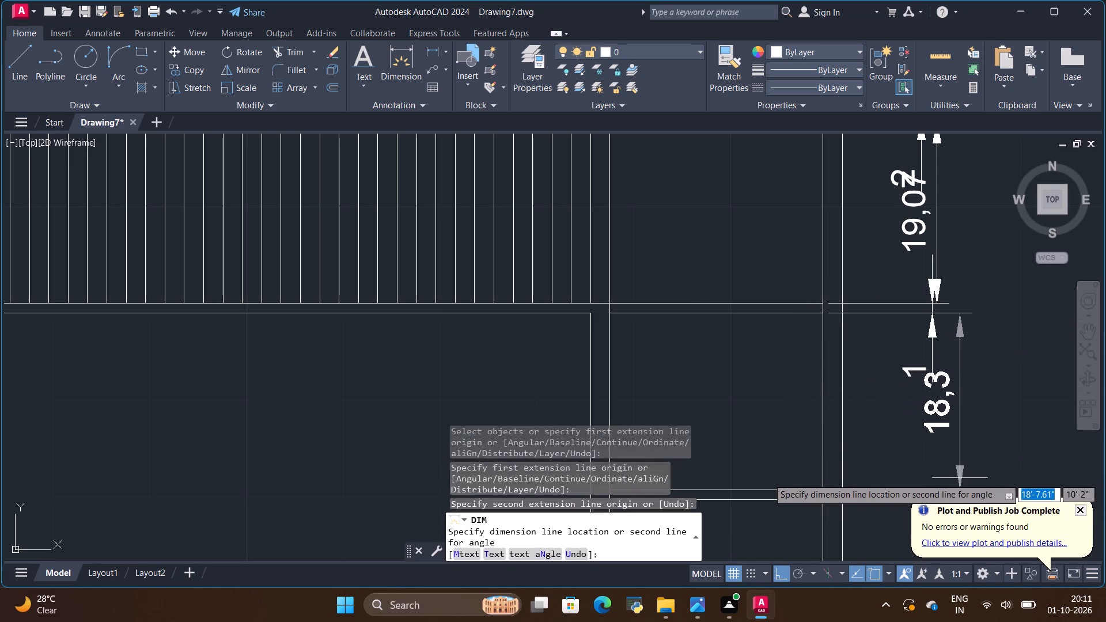
click(974, 473)
Dimension the shelf column's inner width and the right side panel's thickness, placing both above the unit's top edge.
scroll(934, 351, down, 3)
scroll(775, 373, down, 2)
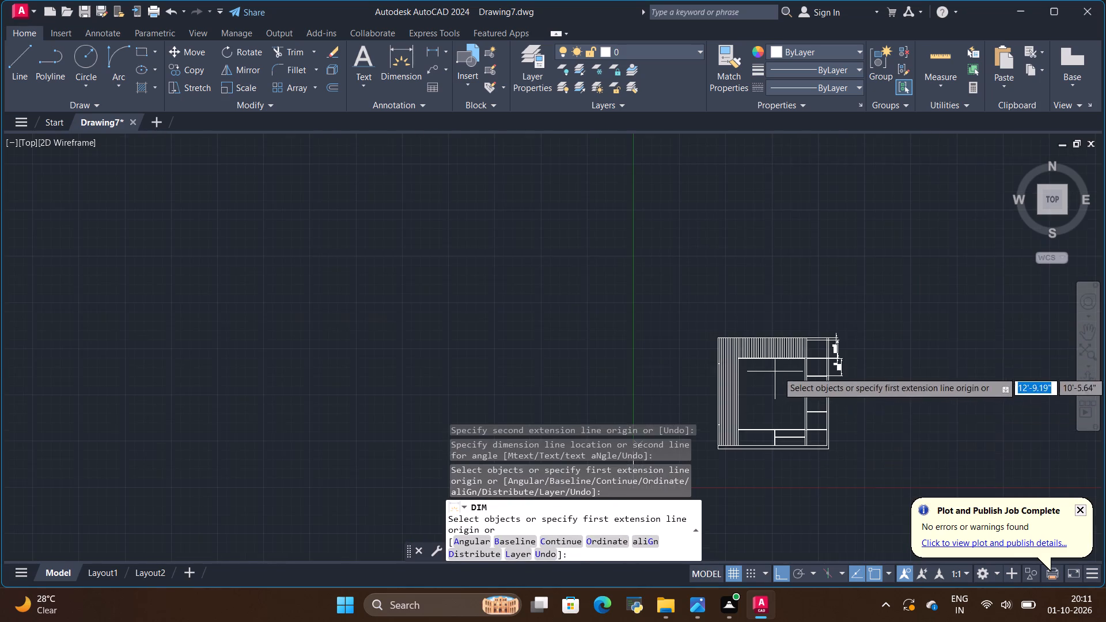
scroll(829, 404, up, 3)
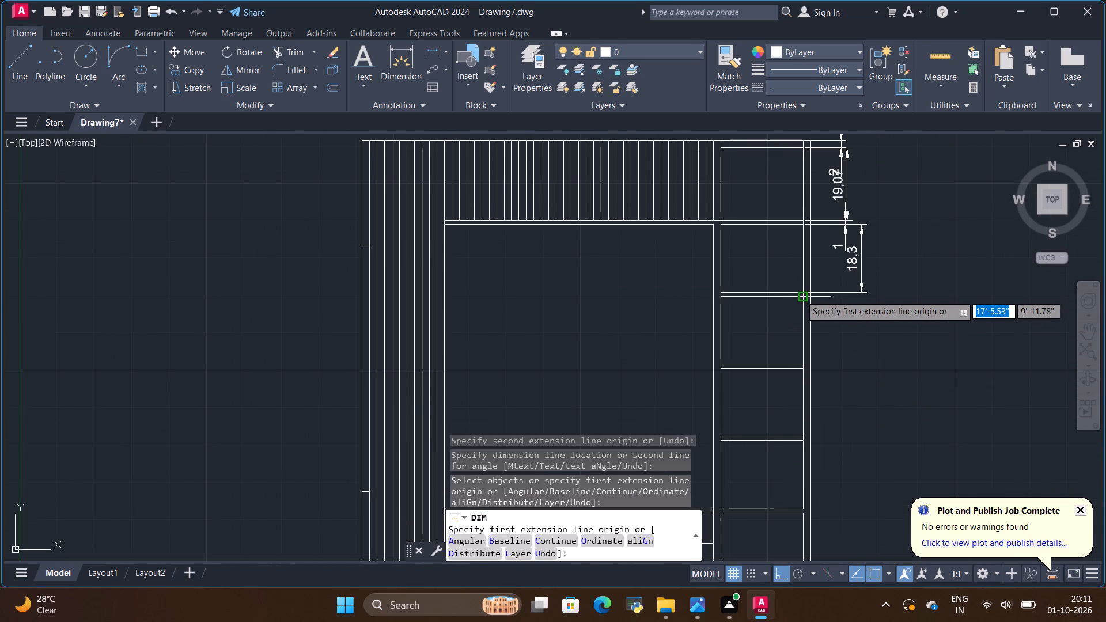
scroll(799, 294, down, 1)
scroll(787, 186, up, 2)
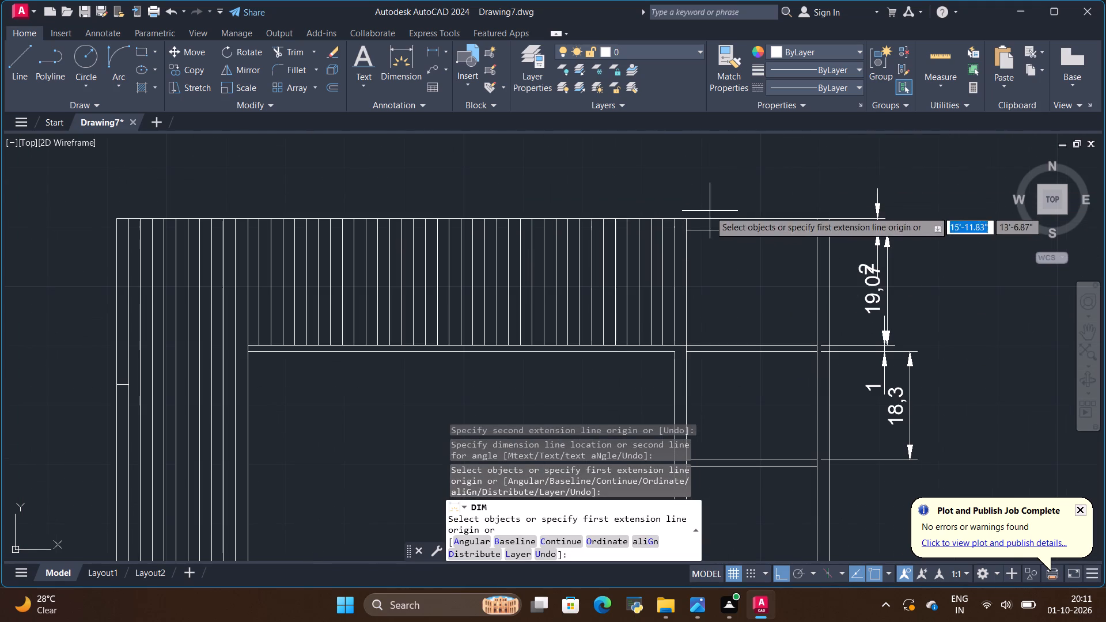
click(687, 217)
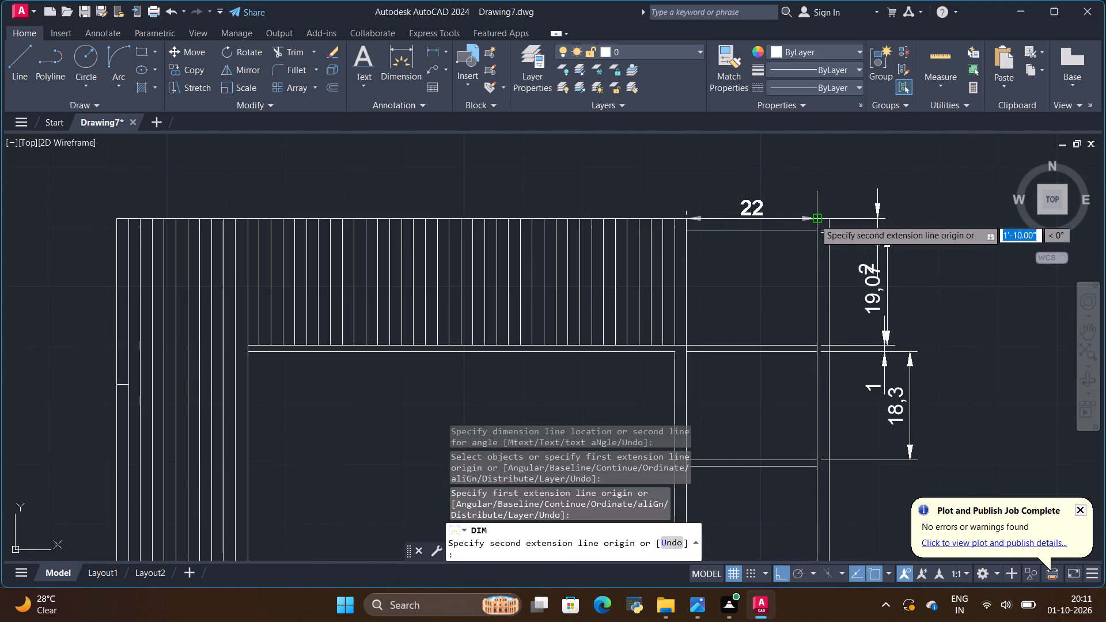
click(815, 219)
click(796, 169)
click(815, 218)
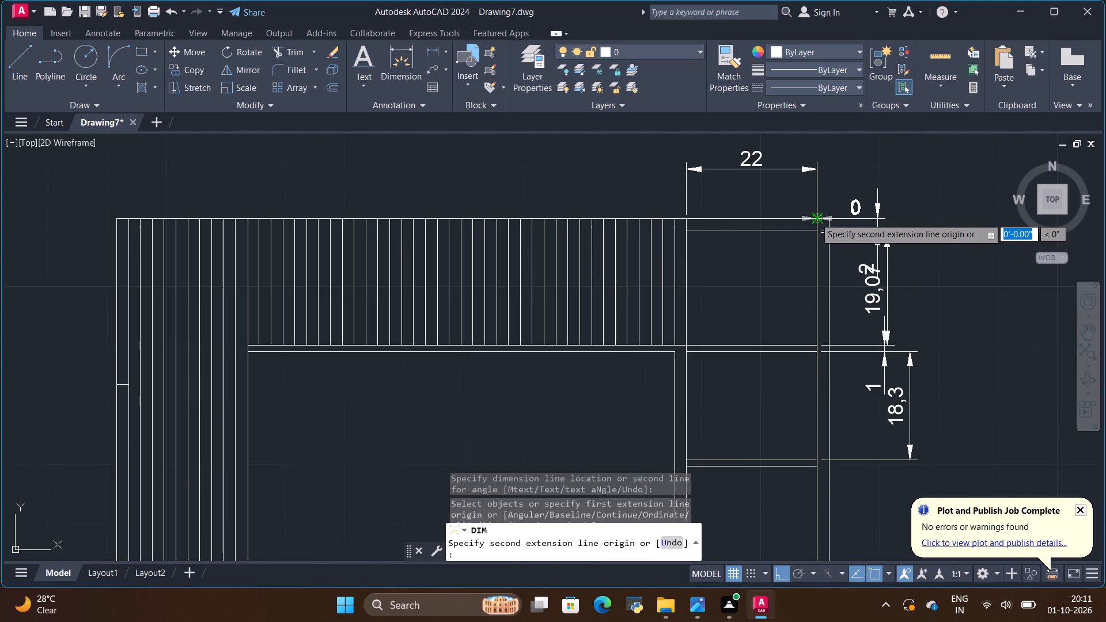
click(825, 218)
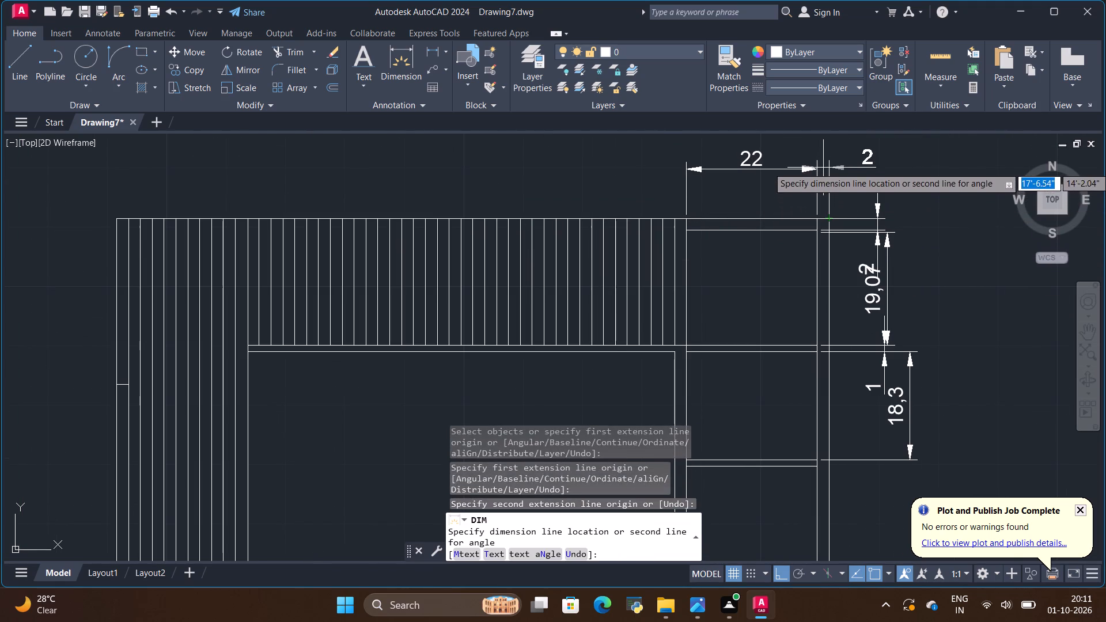
click(822, 164)
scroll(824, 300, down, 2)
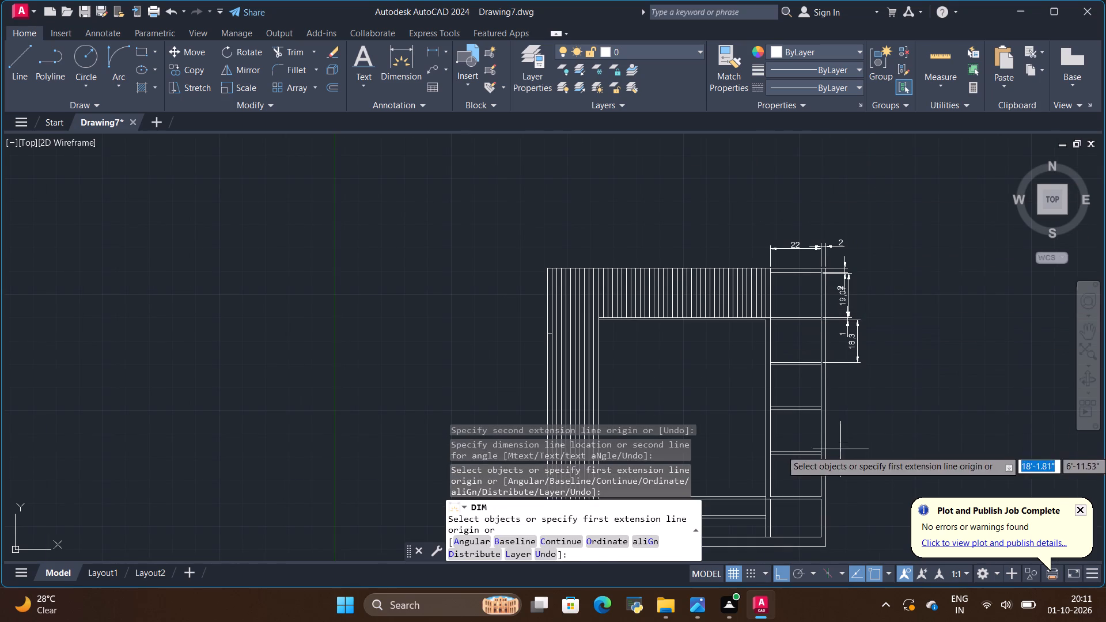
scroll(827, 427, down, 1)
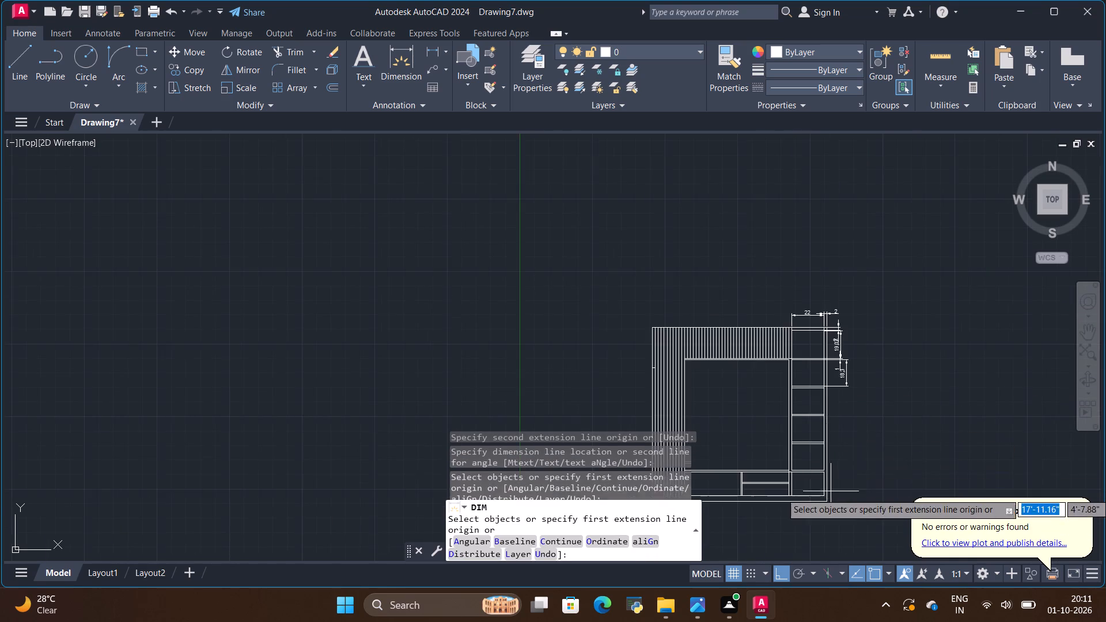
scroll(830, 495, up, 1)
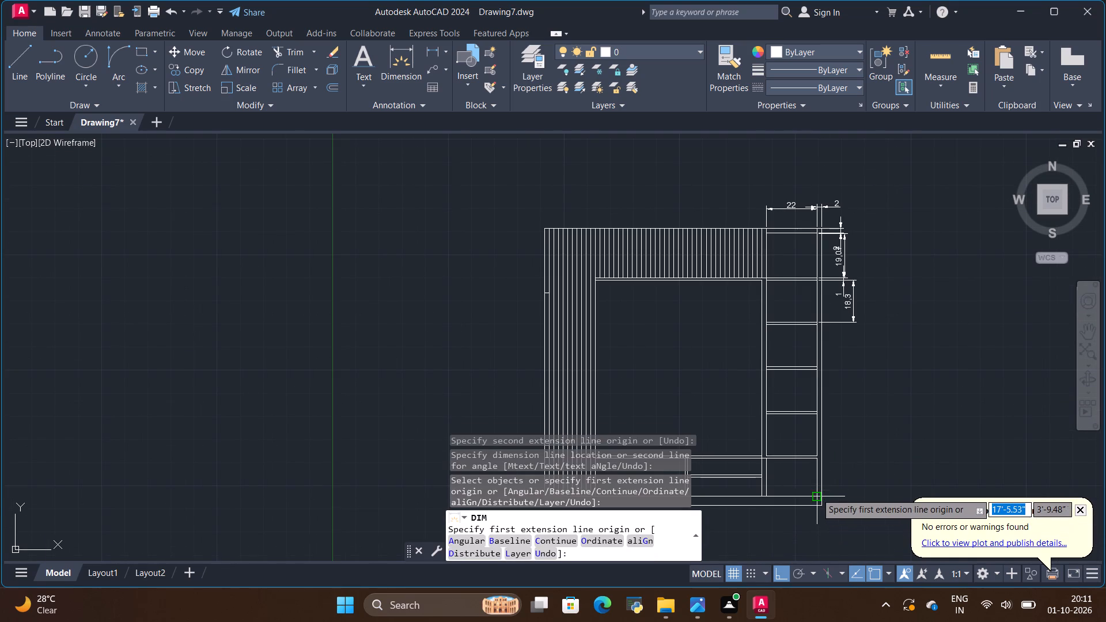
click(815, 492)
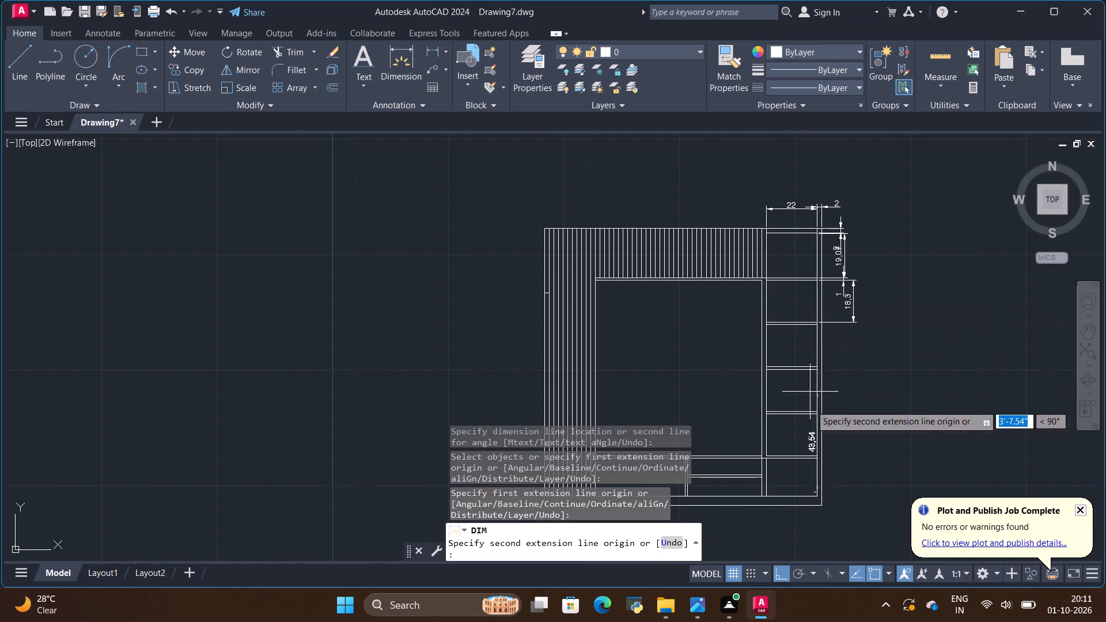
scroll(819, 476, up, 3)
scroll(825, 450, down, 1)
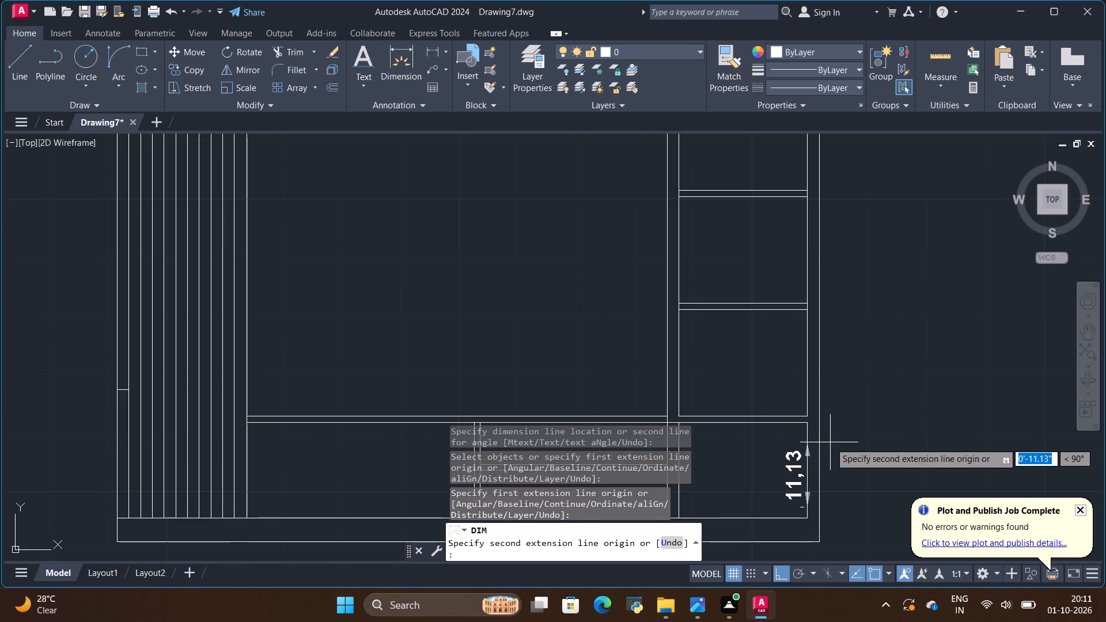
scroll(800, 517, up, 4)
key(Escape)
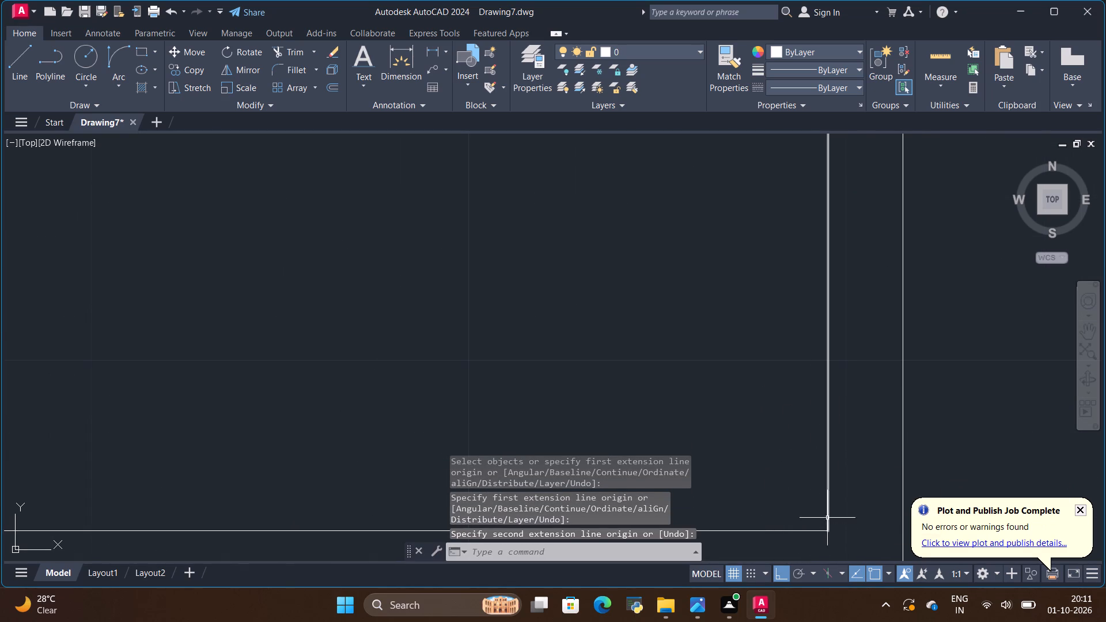
Dimension the right side's full height from the top of the base to the unit's top edge, outside the shelf dimensions.
click(410, 51)
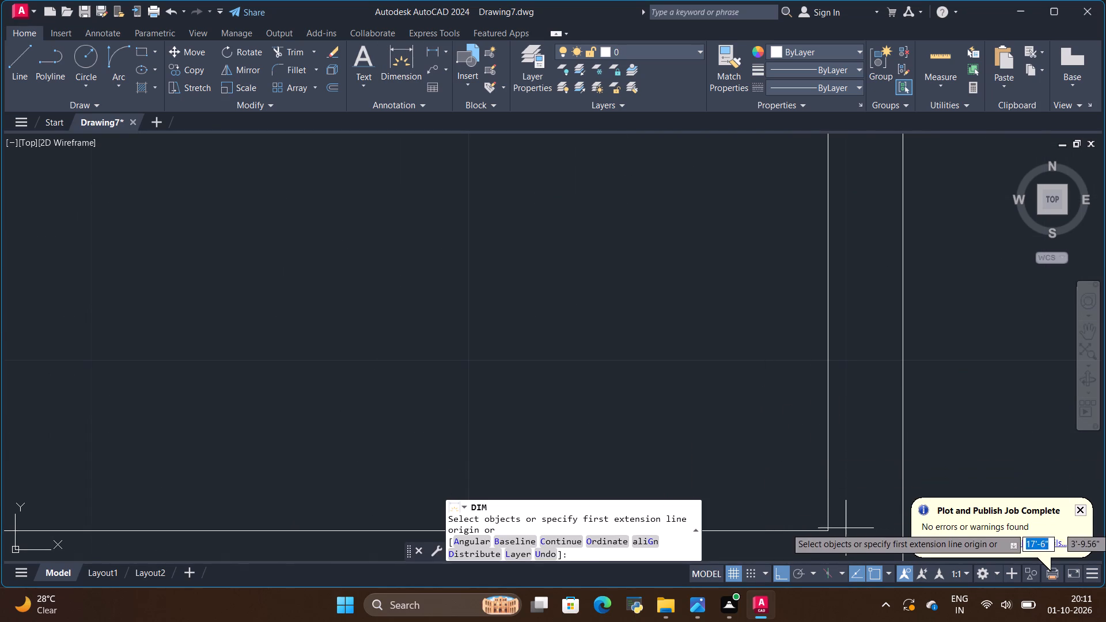
click(828, 528)
scroll(865, 504, down, 8)
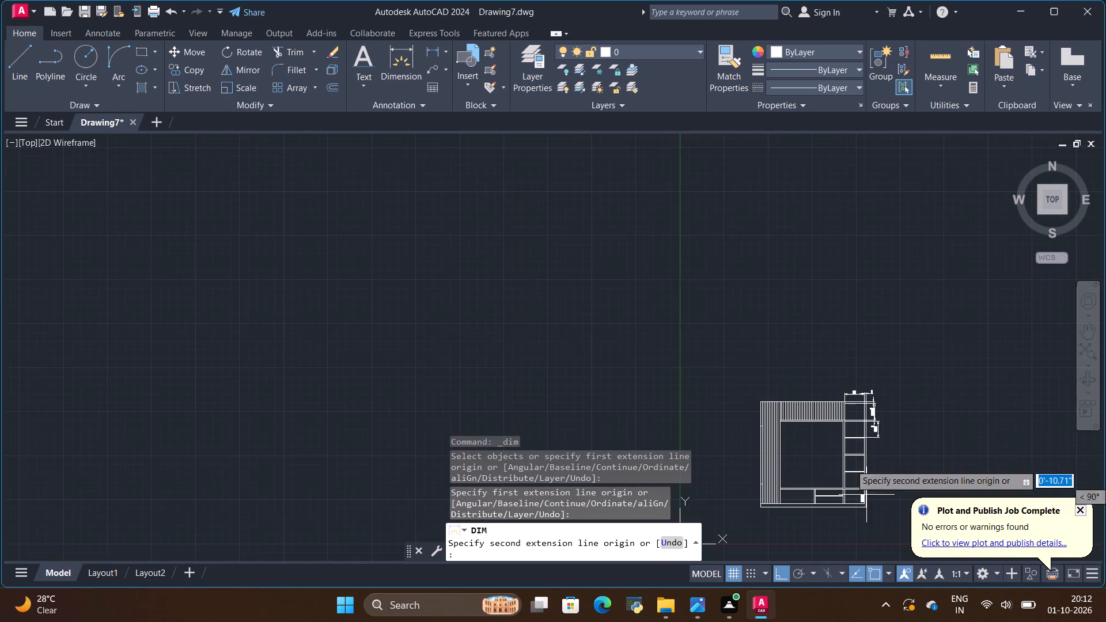
scroll(861, 366, up, 4)
scroll(836, 366, down, 2)
scroll(859, 416, up, 3)
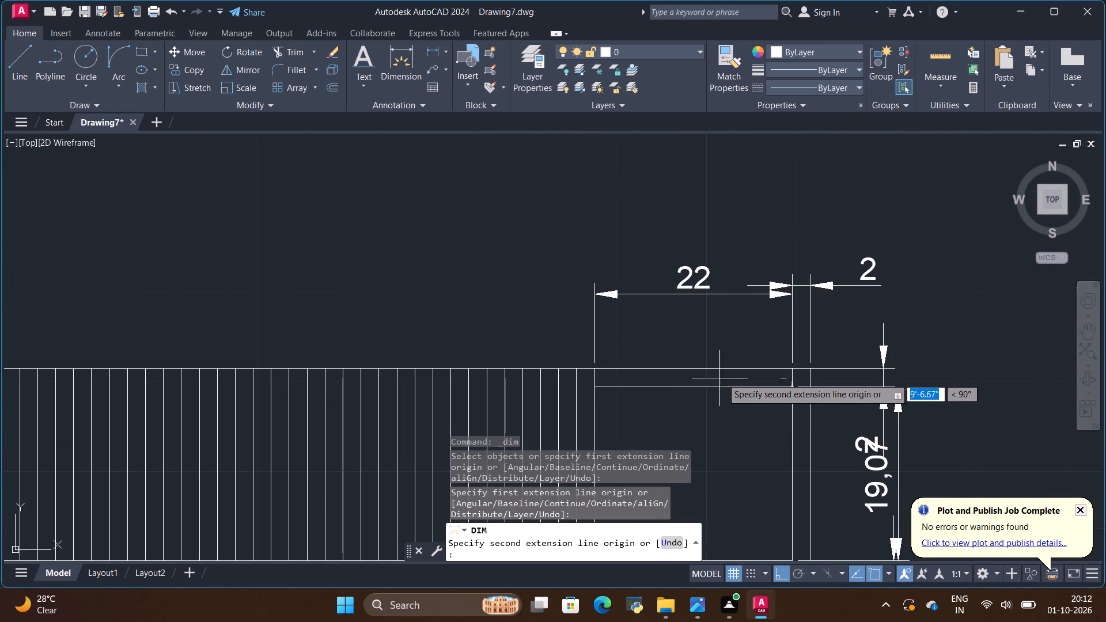
click(808, 371)
scroll(689, 335, down, 3)
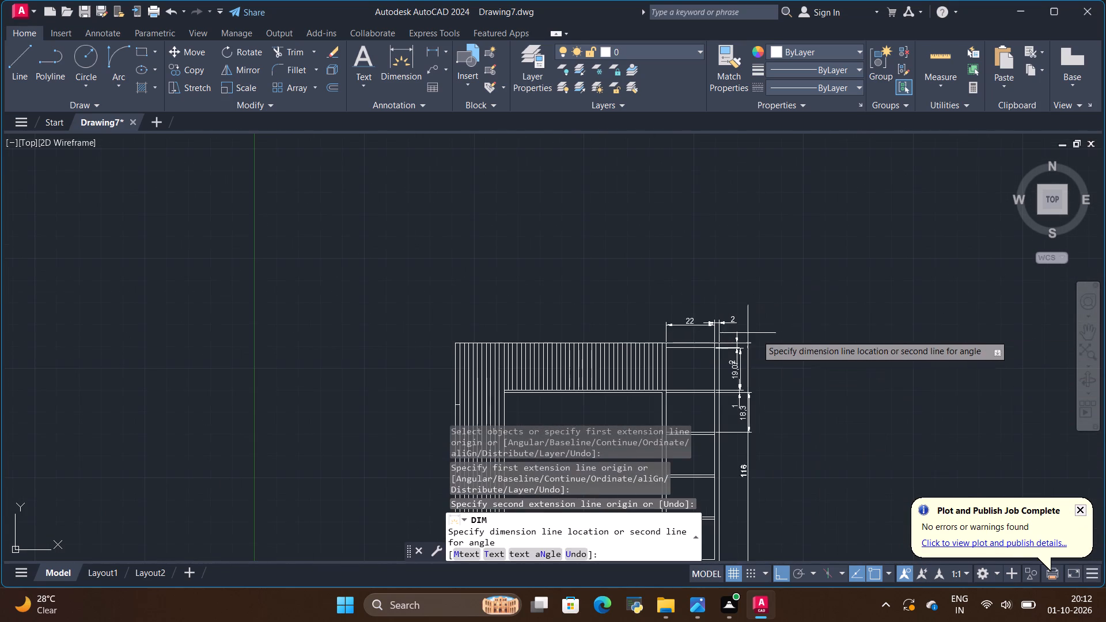
click(764, 344)
Dimension the width of the first vertical strip at the unit's top-left corner, placing it above the top edge.
scroll(844, 323, down, 3)
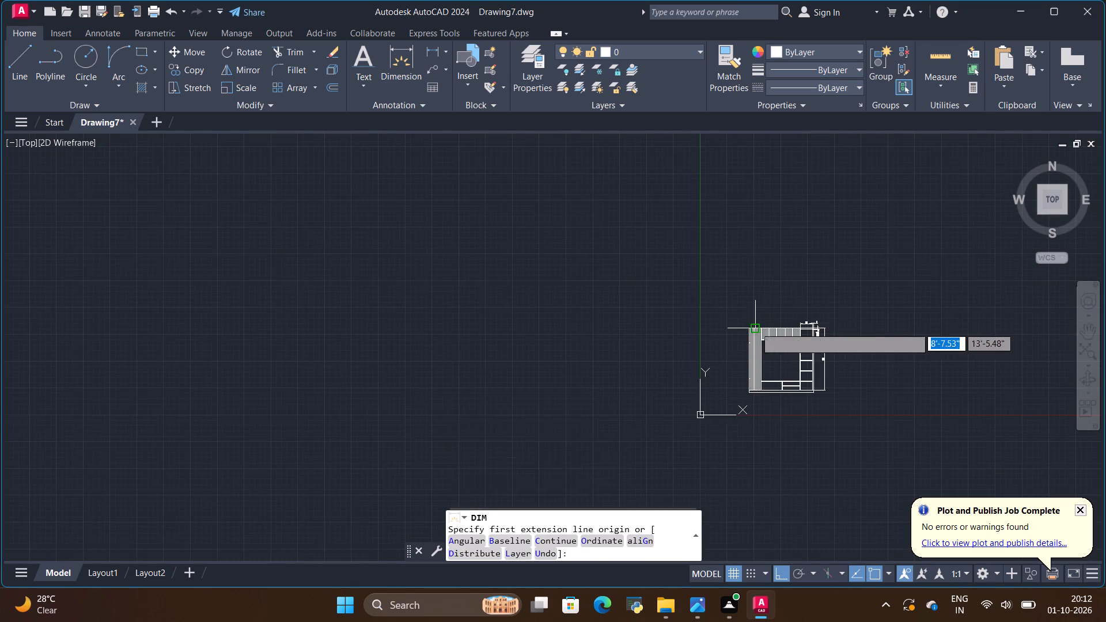
scroll(755, 327, up, 5)
scroll(656, 345, up, 3)
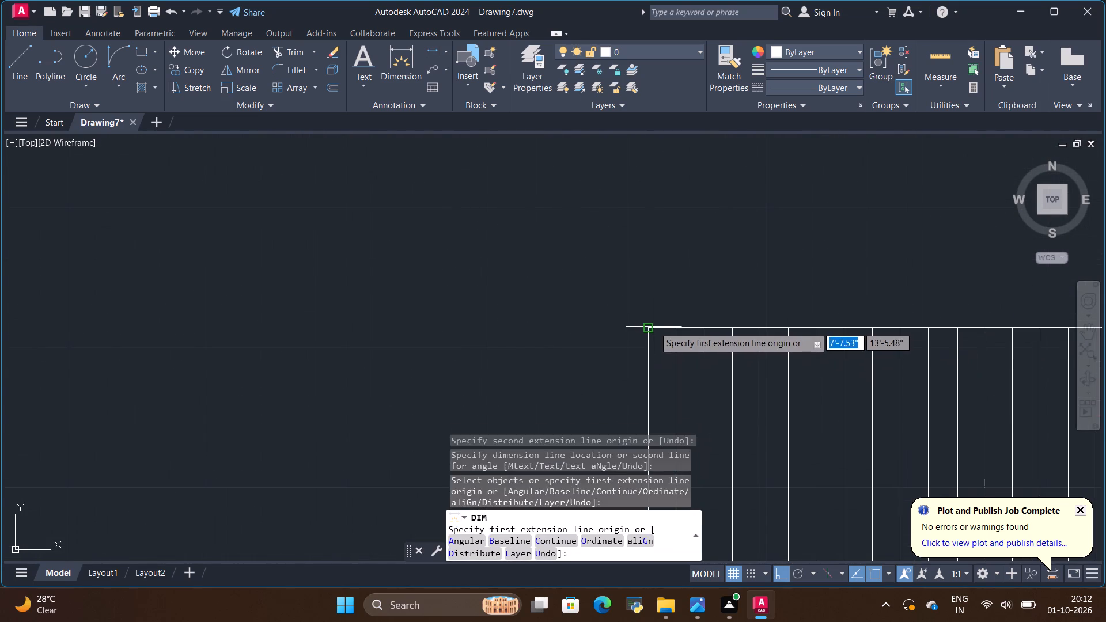
click(653, 327)
click(676, 327)
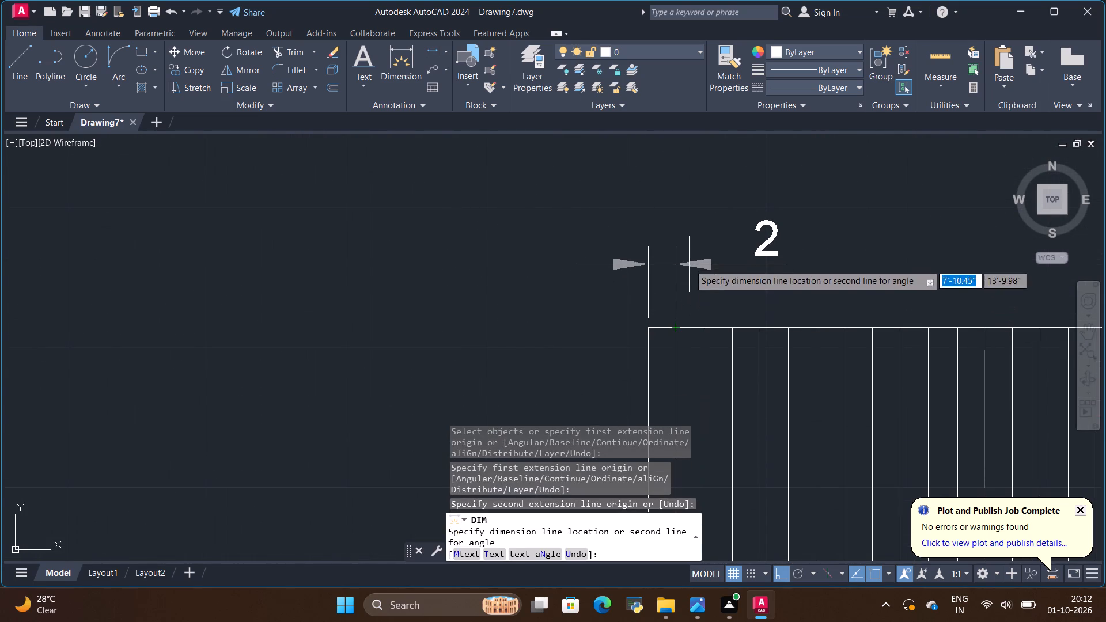
click(689, 264)
Dimension the unit's overall width from its top-left corner to its top-right corner, placing it above the existing top dimensions.
scroll(537, 331, down, 3)
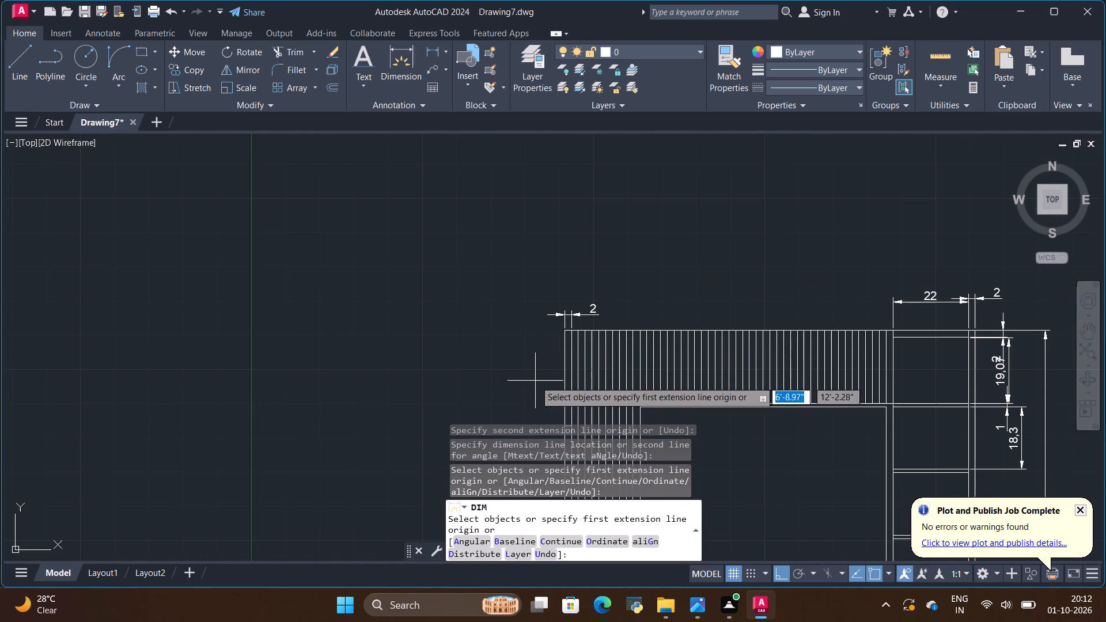
scroll(547, 329, up, 2)
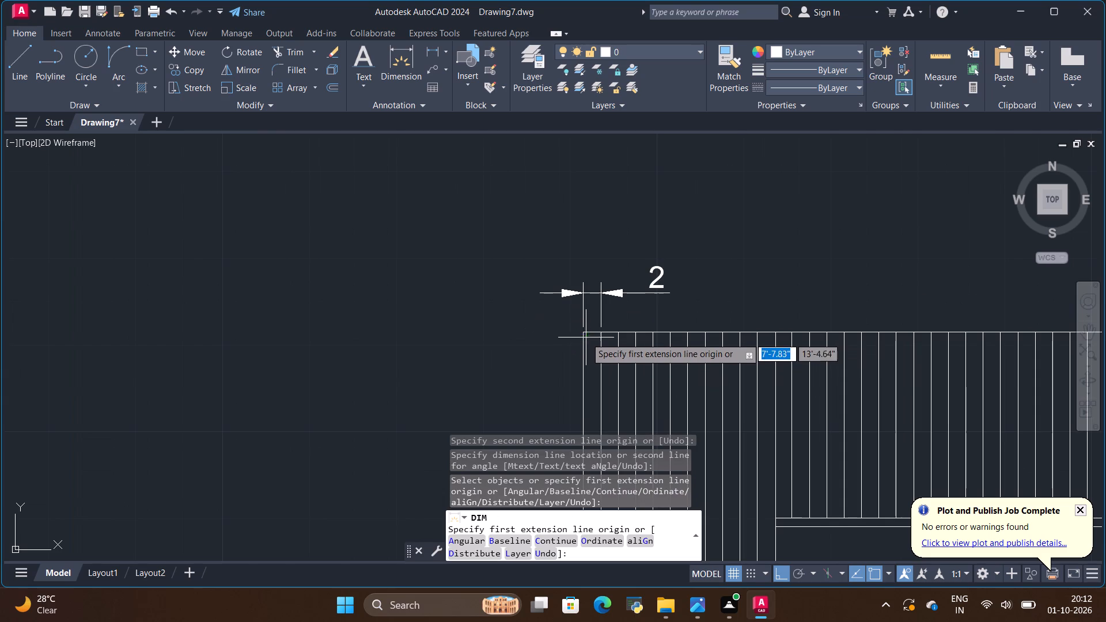
click(586, 333)
scroll(442, 347, down, 4)
scroll(571, 332, up, 3)
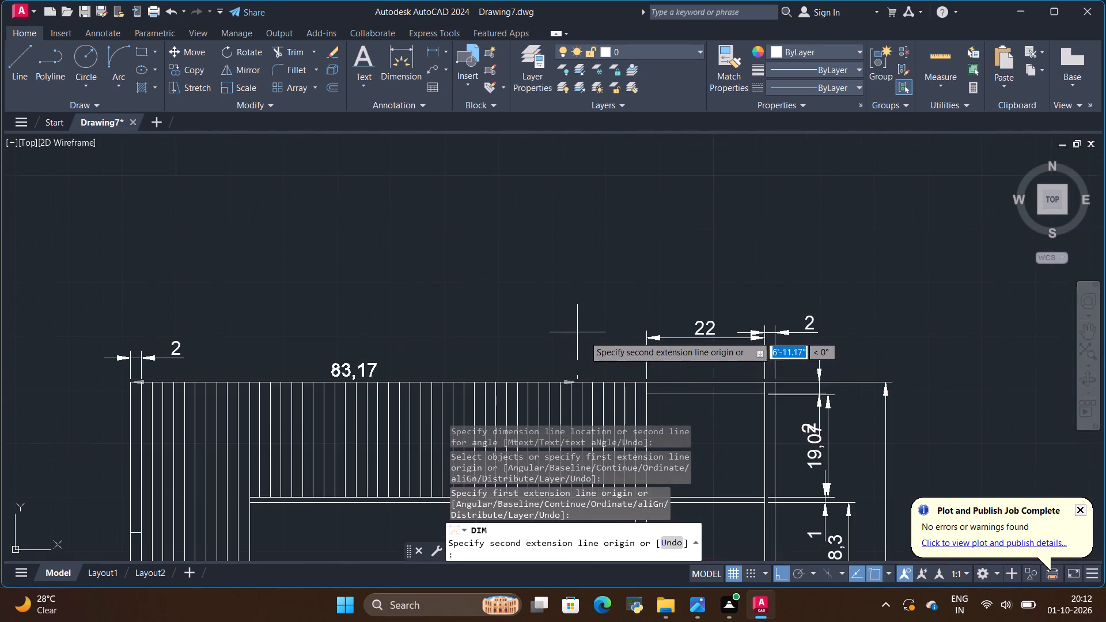
scroll(772, 297, down, 2)
scroll(778, 339, up, 3)
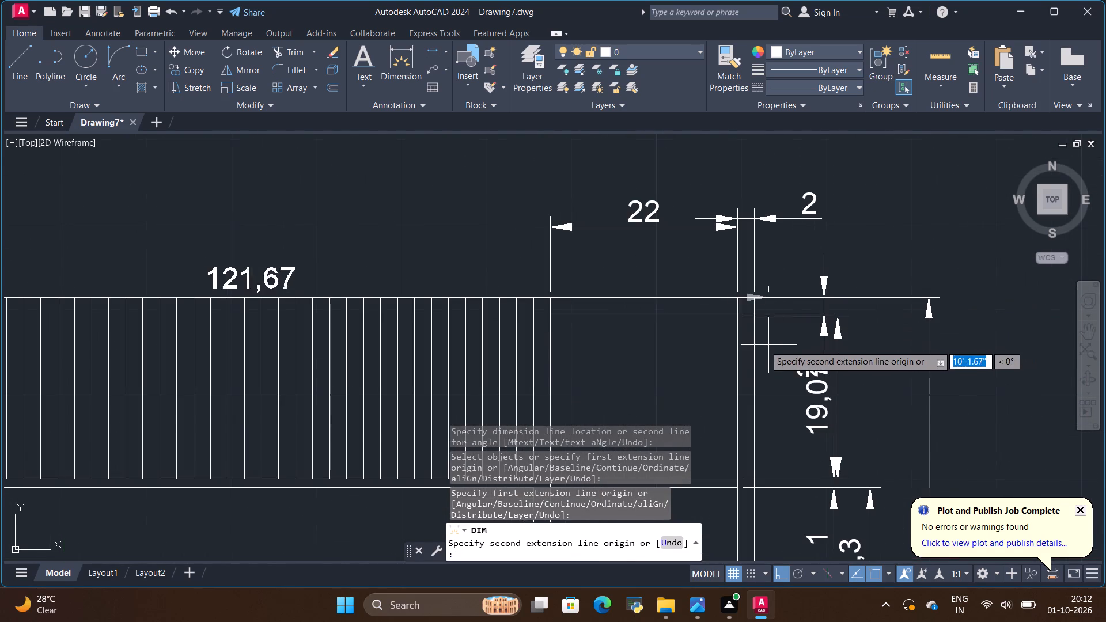
scroll(757, 295, up, 2)
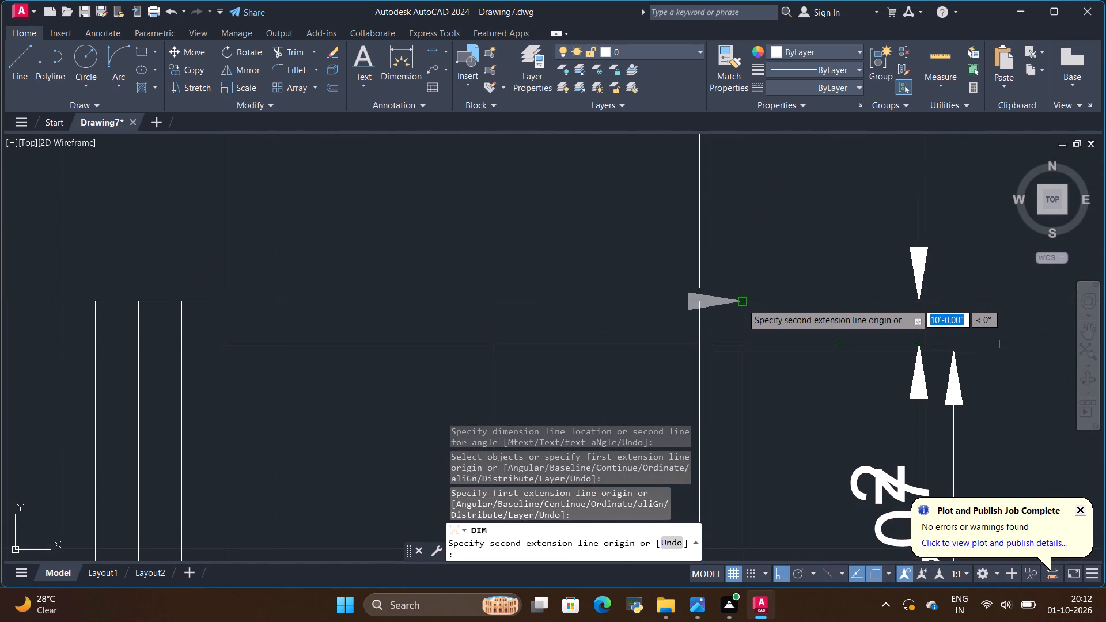
click(742, 304)
scroll(753, 345, down, 3)
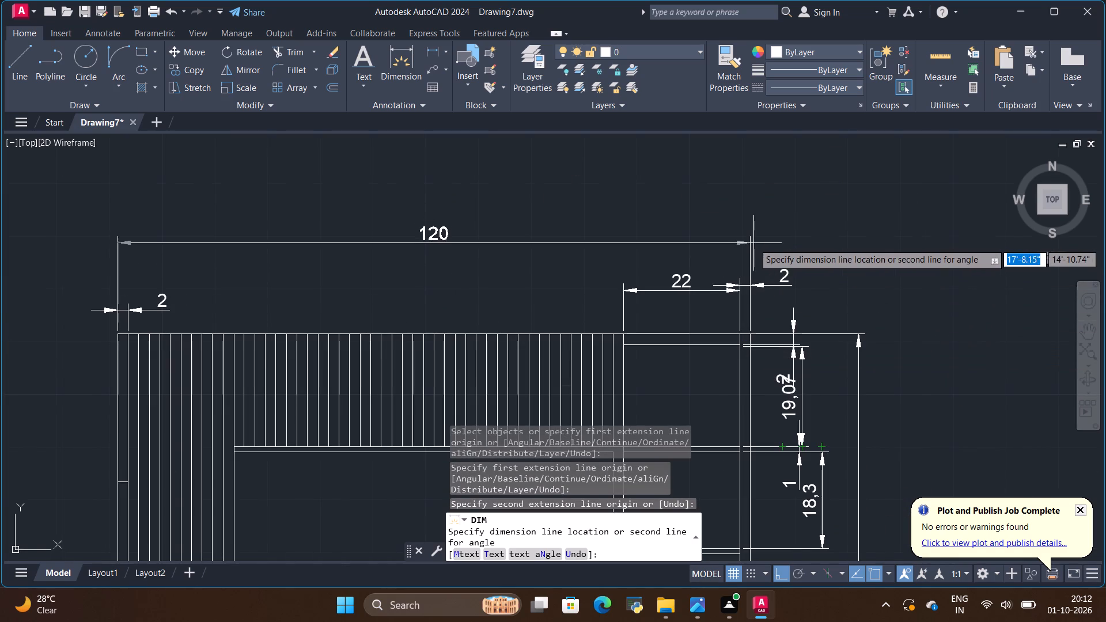
click(753, 244)
Dimension the height of the vertical-strip band above the TV opening, placing it outside the unit's left side.
scroll(827, 260, down, 4)
scroll(635, 315, up, 2)
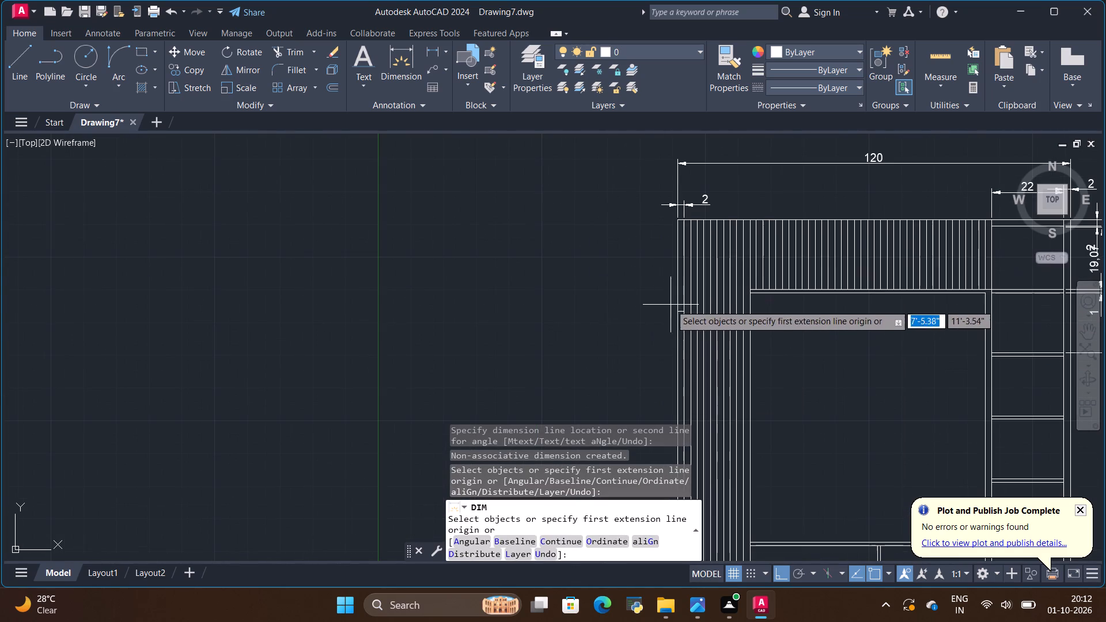
scroll(804, 295, down, 2)
scroll(816, 269, up, 2)
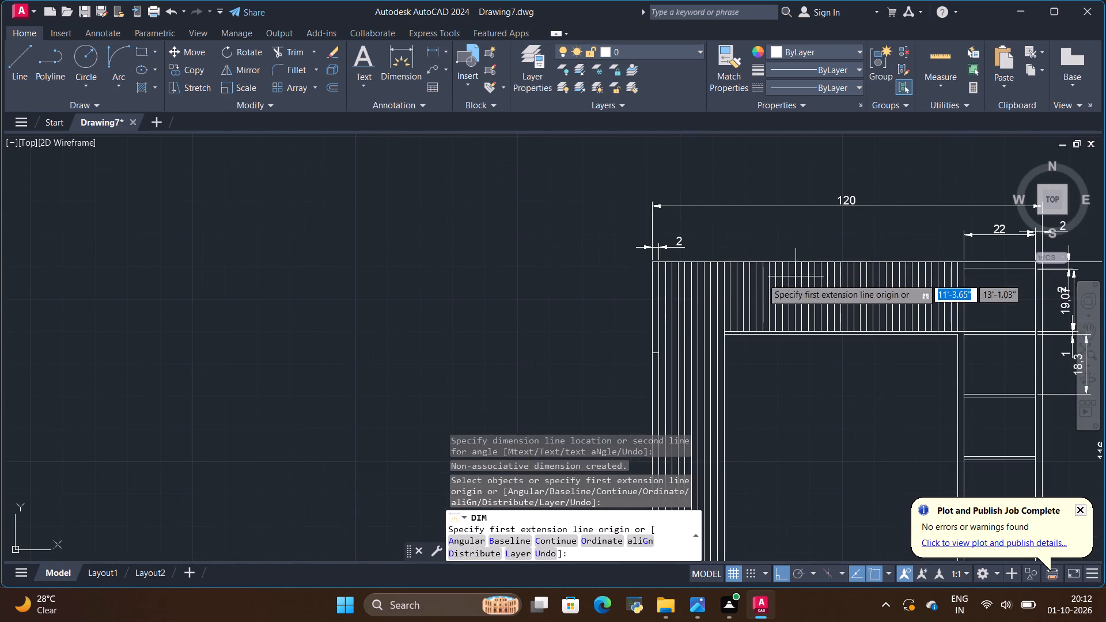
scroll(743, 352, up, 3)
scroll(721, 343, down, 2)
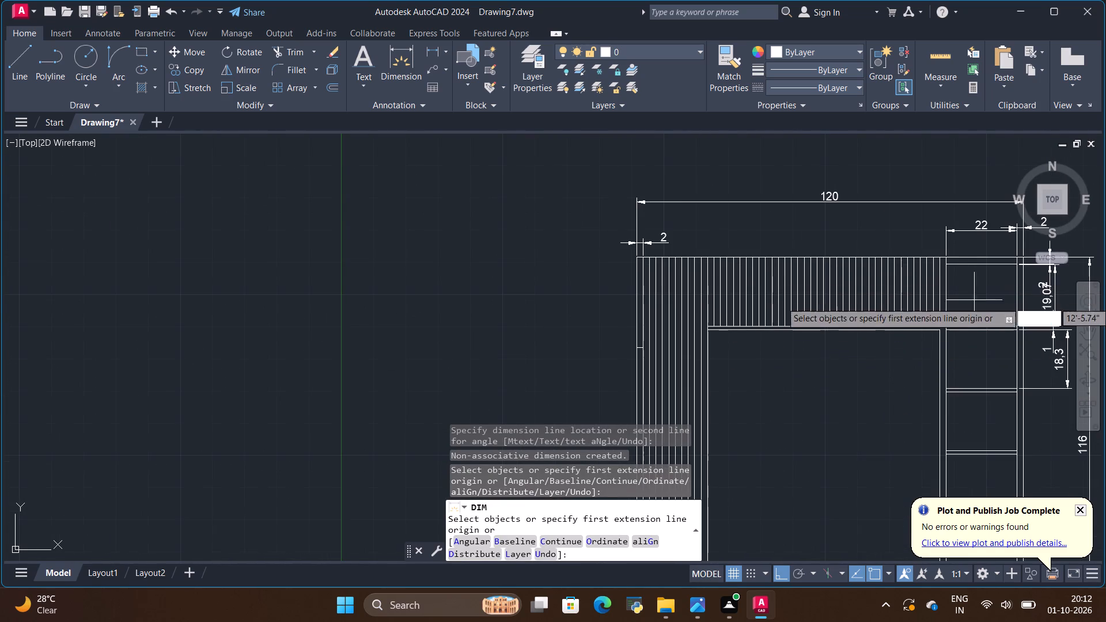
scroll(931, 237, up, 4)
scroll(852, 317, down, 2)
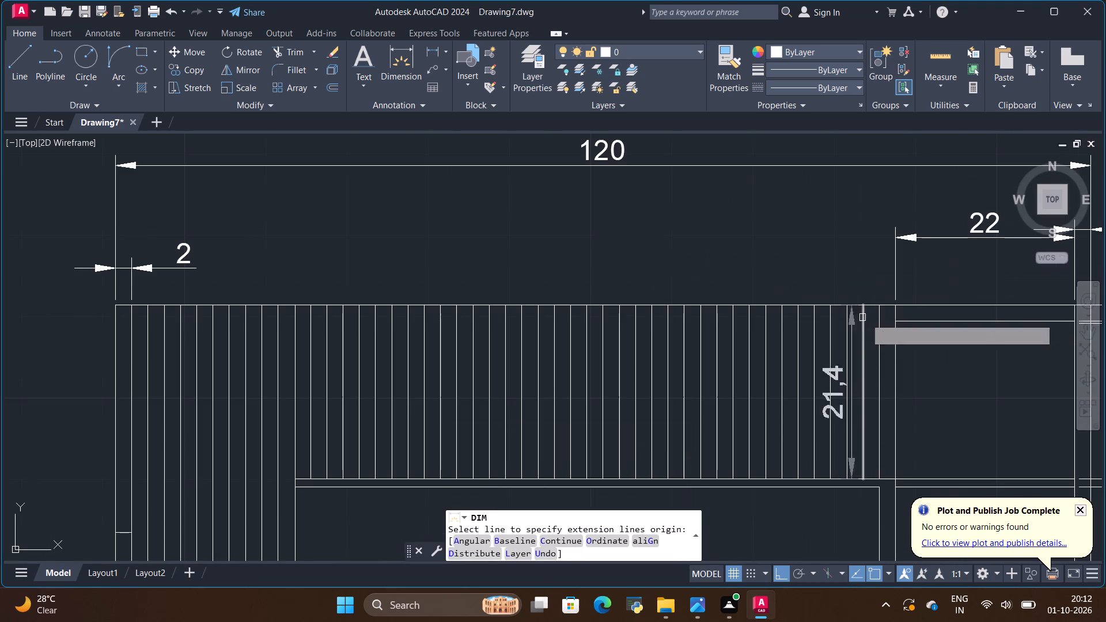
click(897, 479)
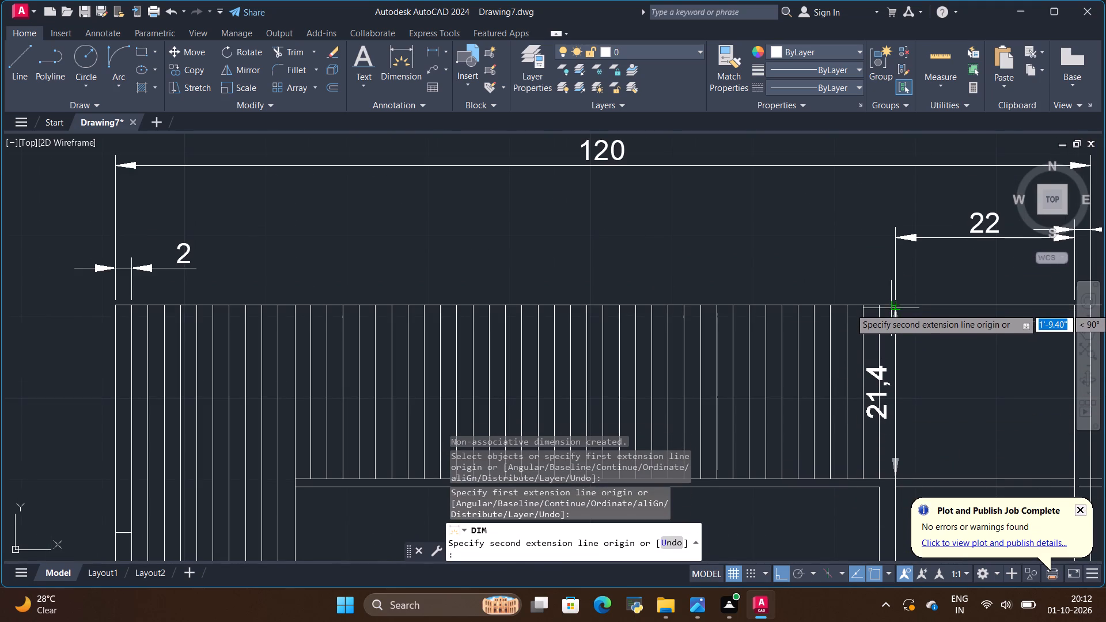
click(892, 304)
scroll(550, 301, down, 5)
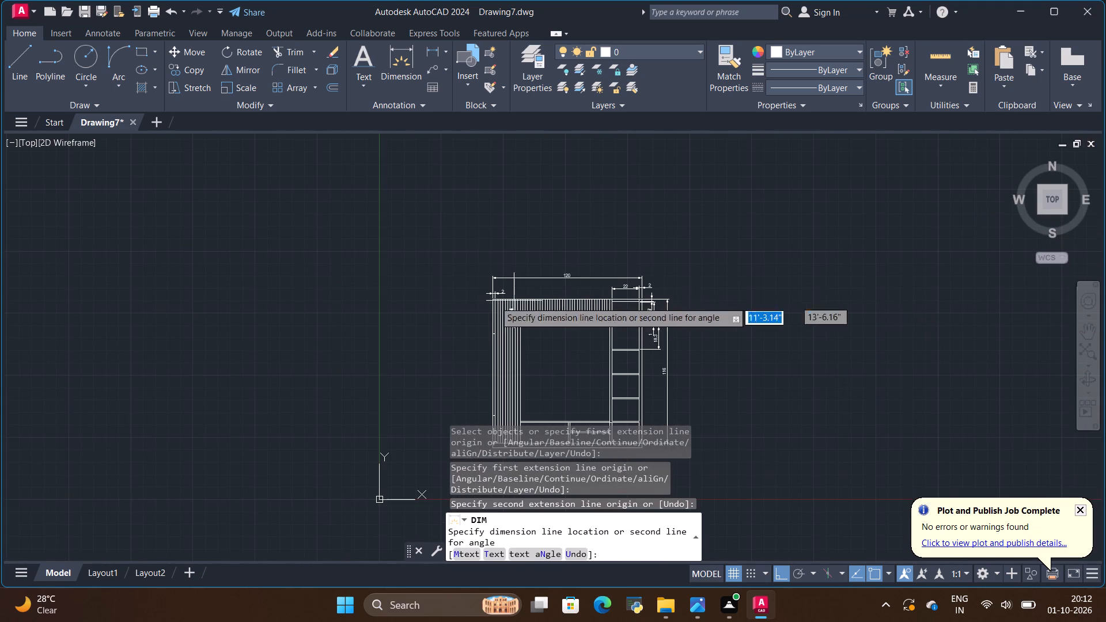
click(474, 300)
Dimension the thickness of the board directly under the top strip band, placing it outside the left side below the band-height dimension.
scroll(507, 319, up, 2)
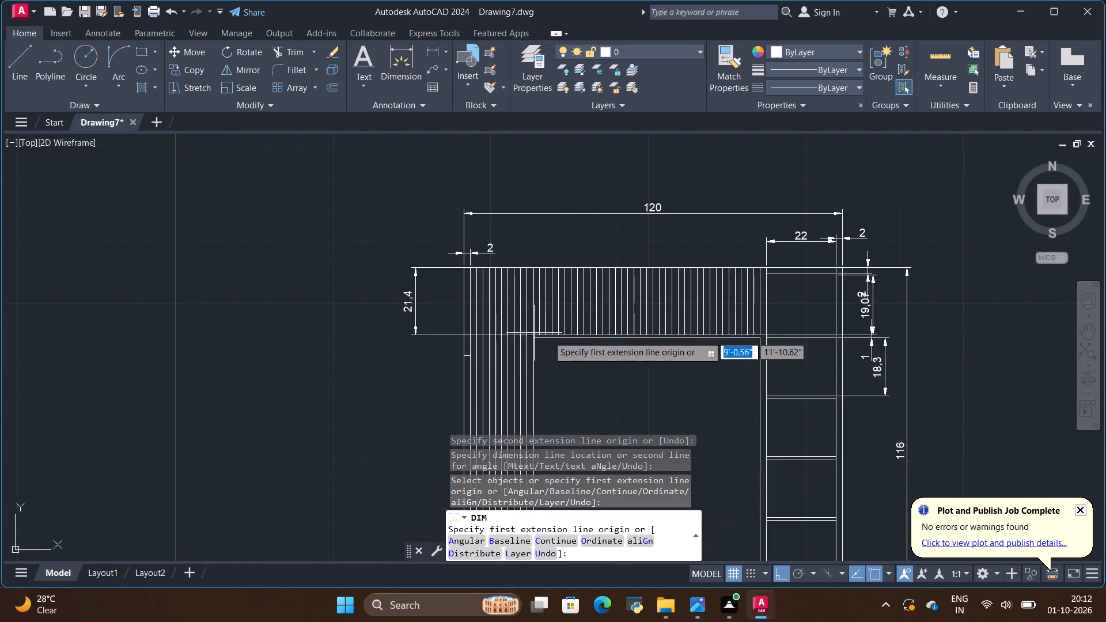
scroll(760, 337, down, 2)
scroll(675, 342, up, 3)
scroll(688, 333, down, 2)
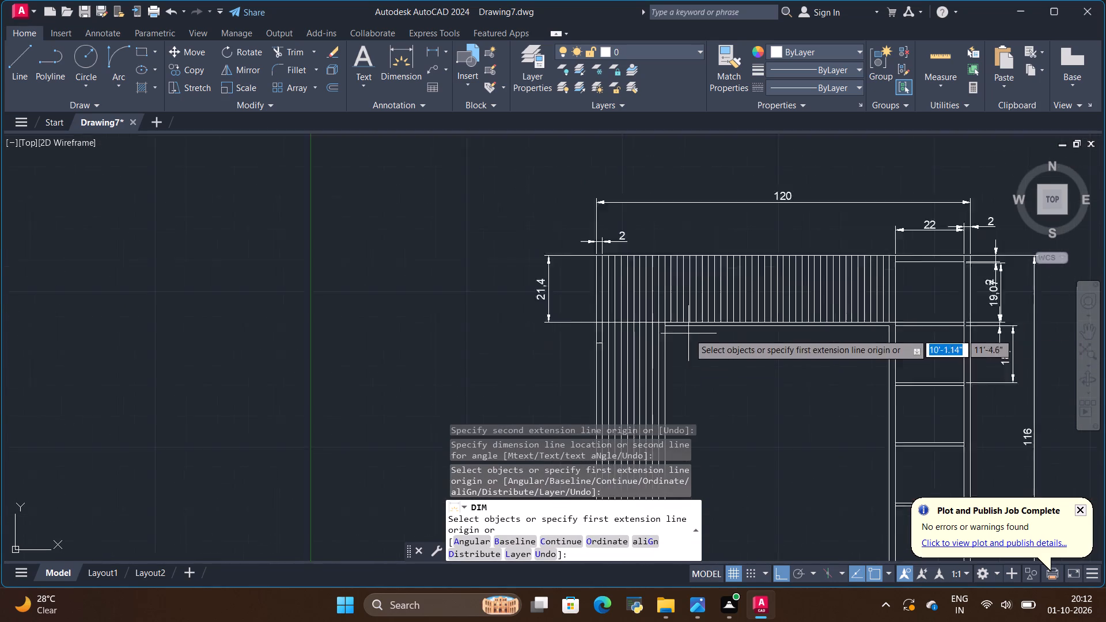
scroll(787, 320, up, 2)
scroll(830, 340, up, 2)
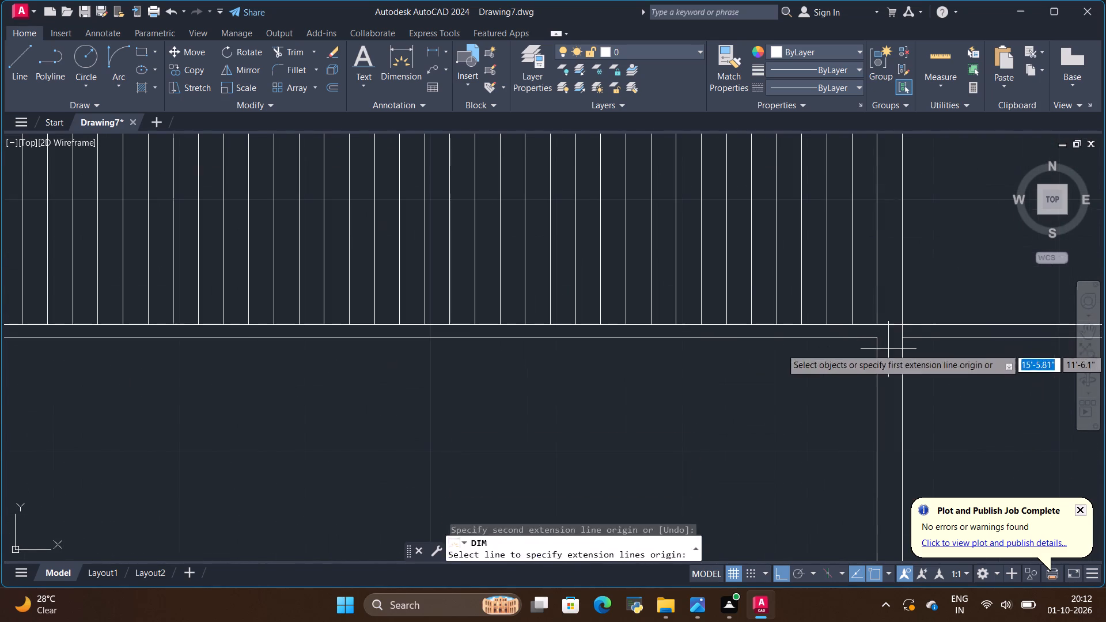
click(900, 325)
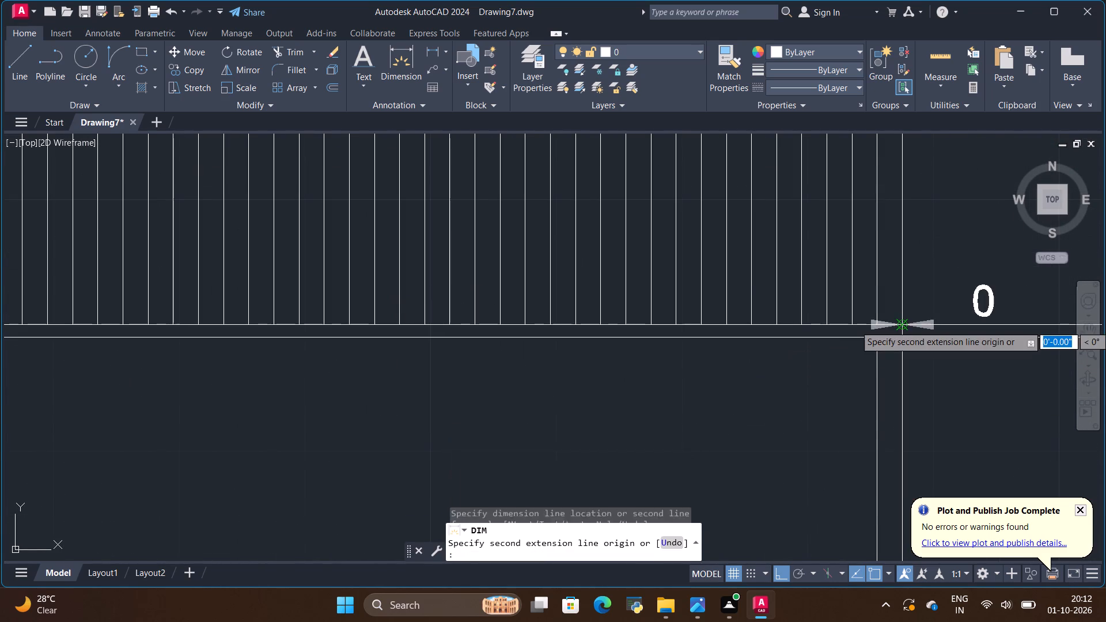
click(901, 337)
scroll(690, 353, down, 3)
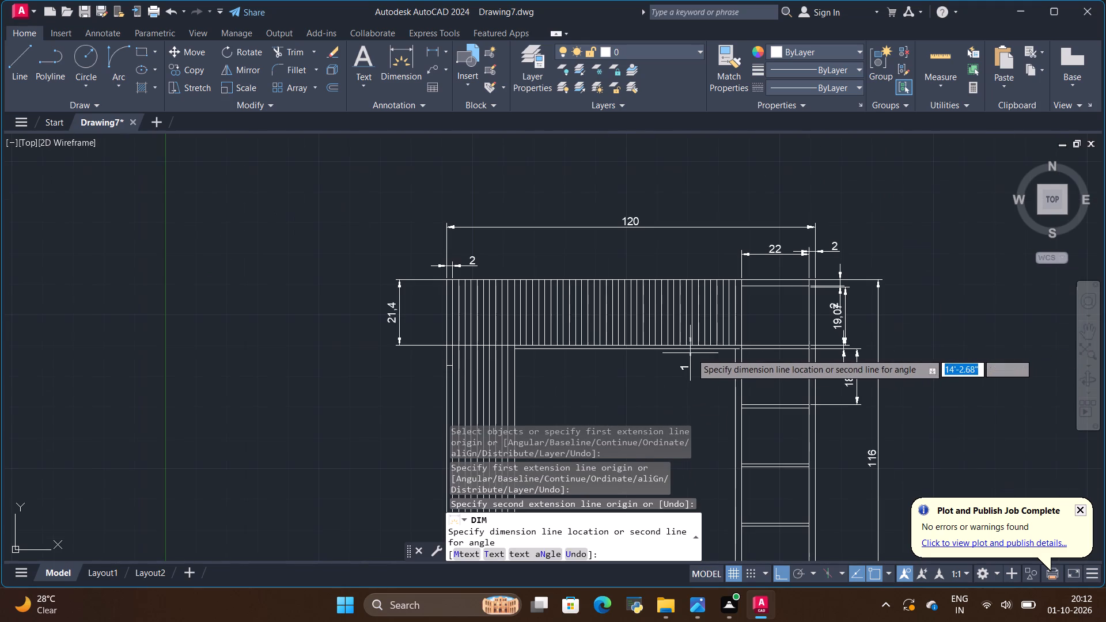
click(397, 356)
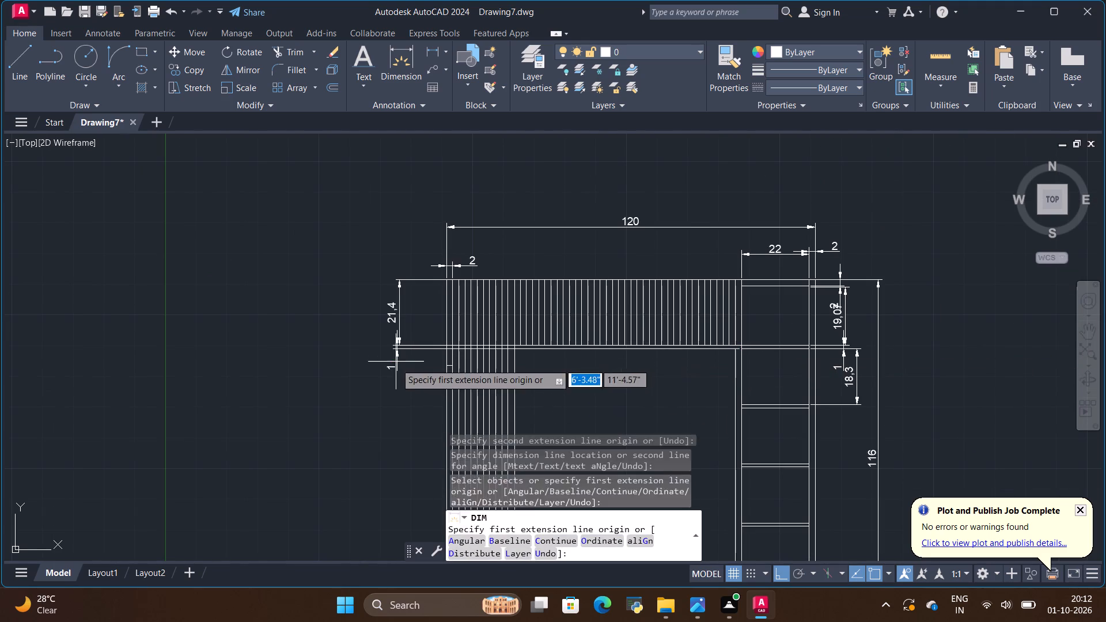
Dimension the left side's height from the underside of the board below the strip band to the top of the base, outside the left edge.
scroll(395, 374, up, 2)
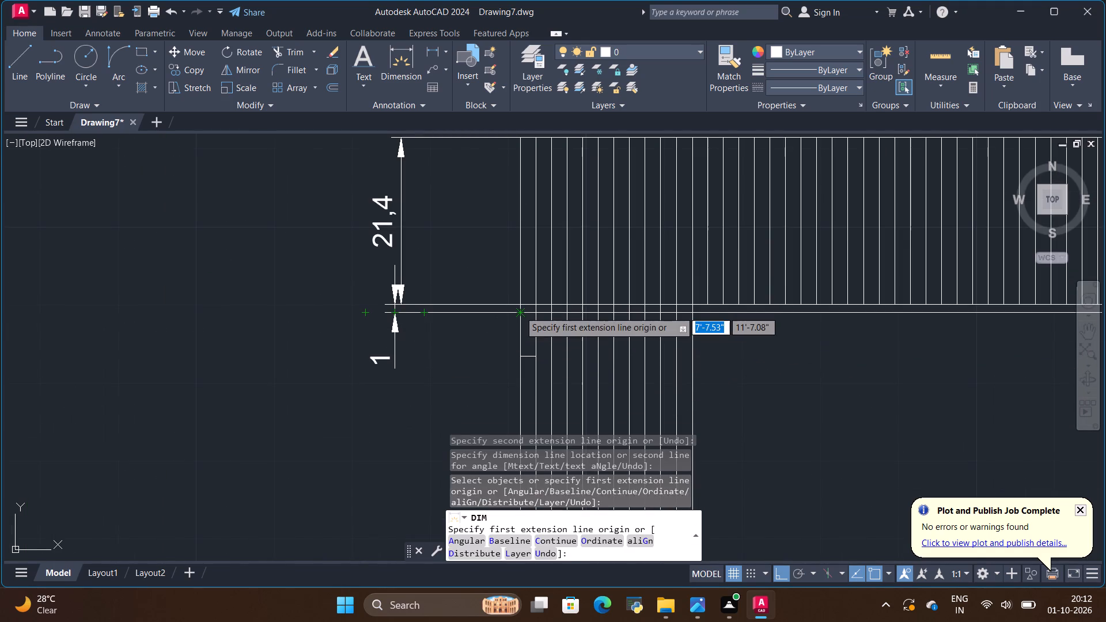
click(520, 310)
scroll(507, 343, down, 3)
scroll(548, 297, down, 2)
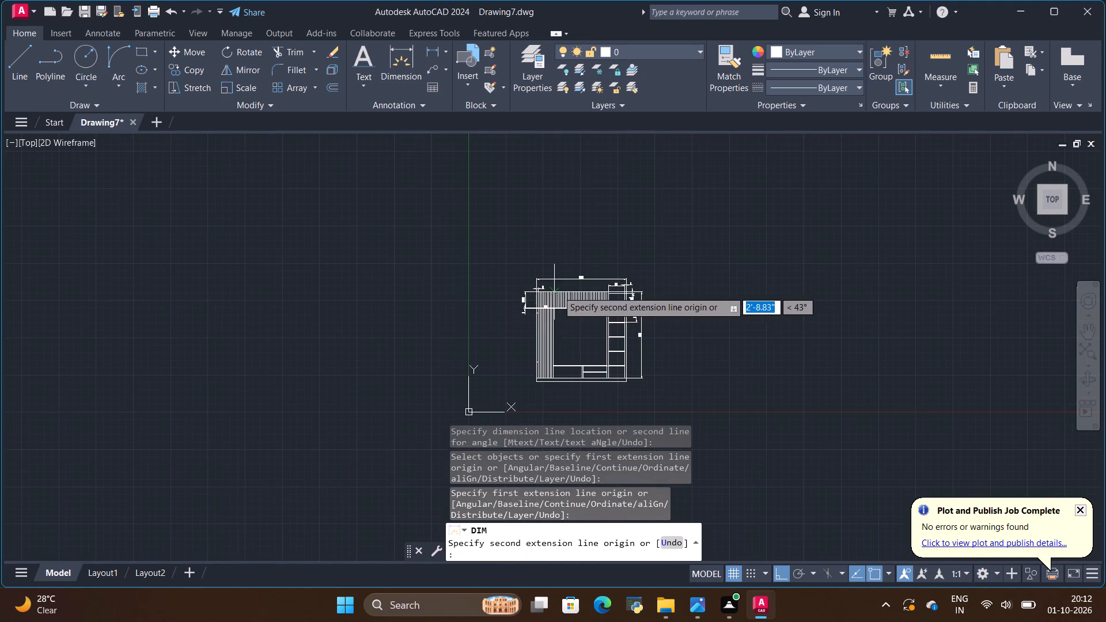
scroll(531, 367, up, 5)
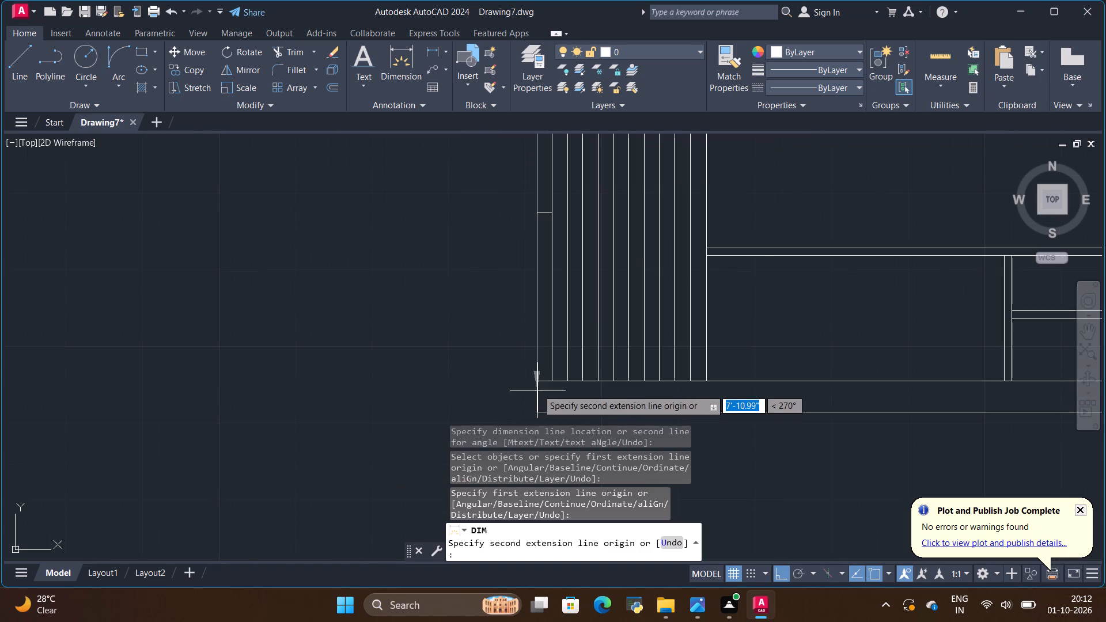
click(539, 384)
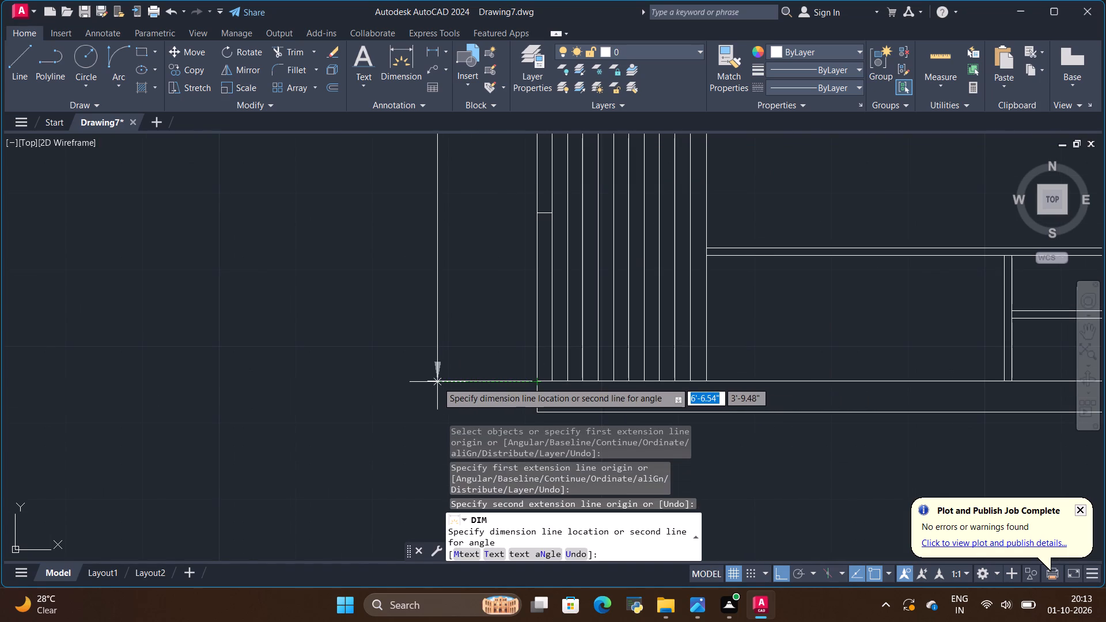
scroll(437, 382, down, 3)
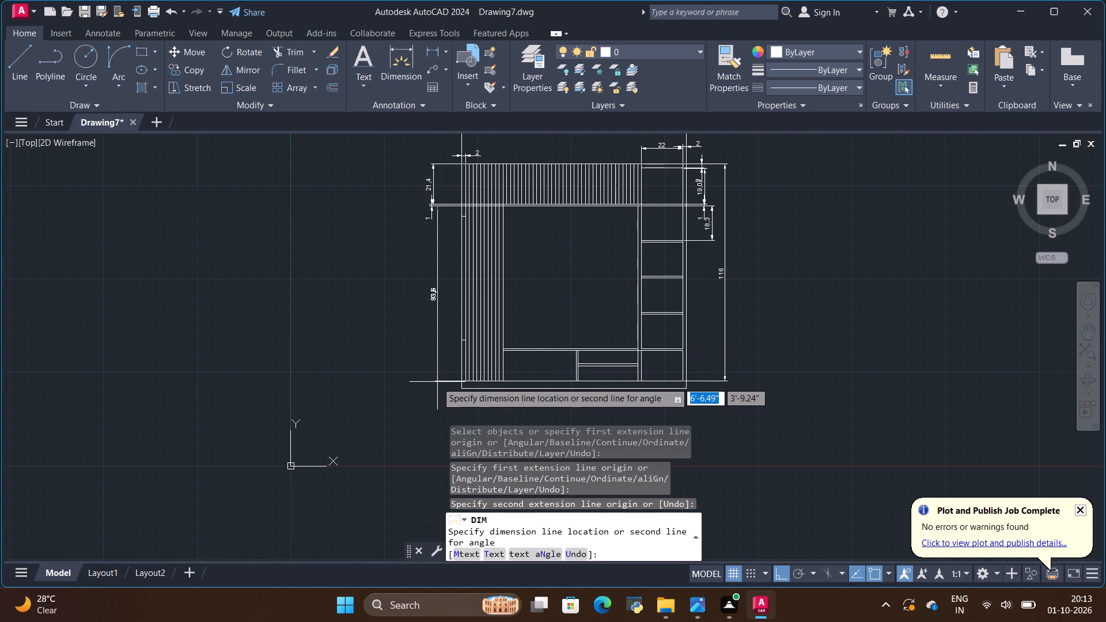
click(433, 381)
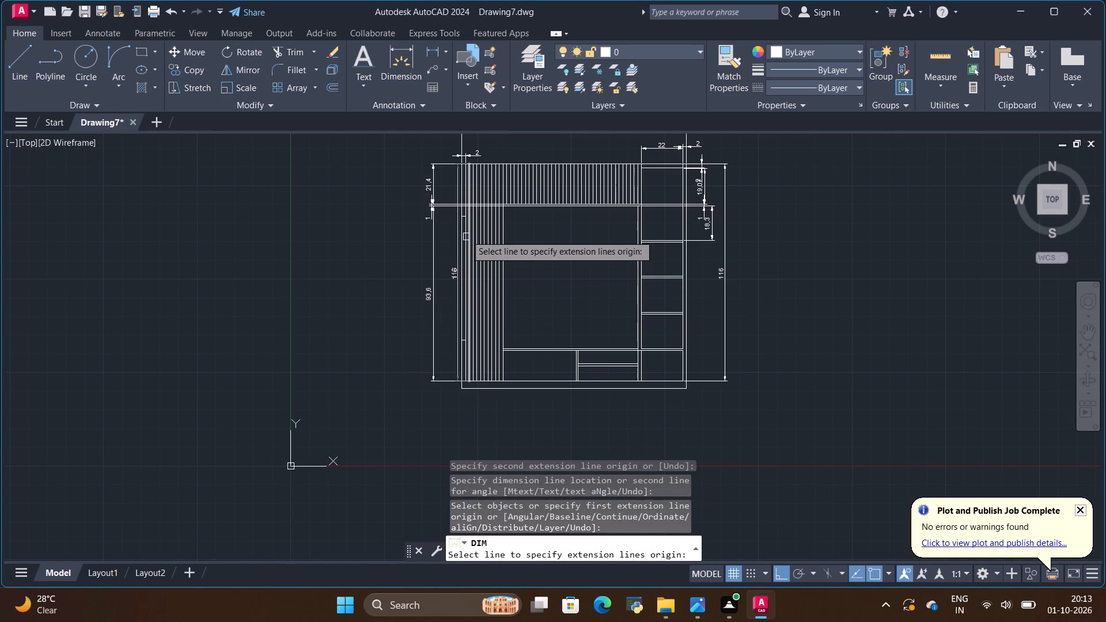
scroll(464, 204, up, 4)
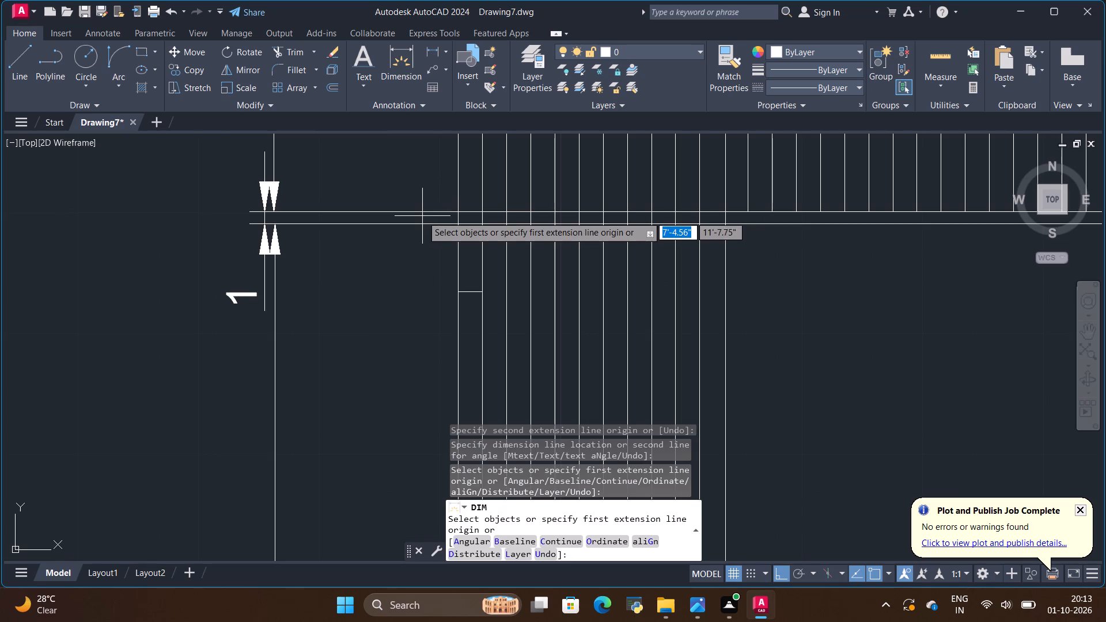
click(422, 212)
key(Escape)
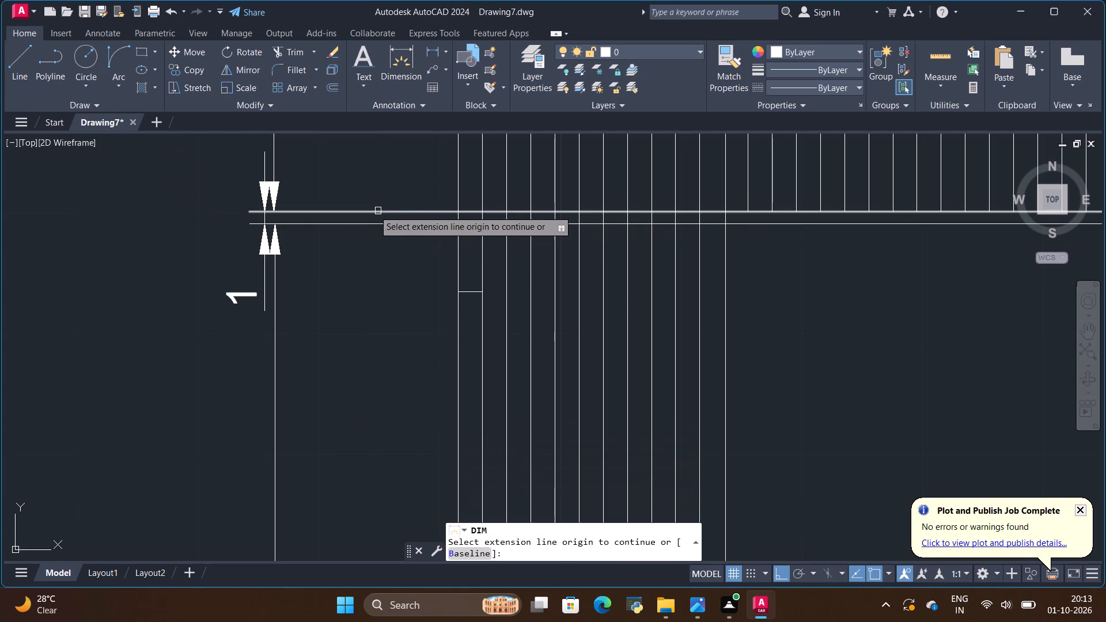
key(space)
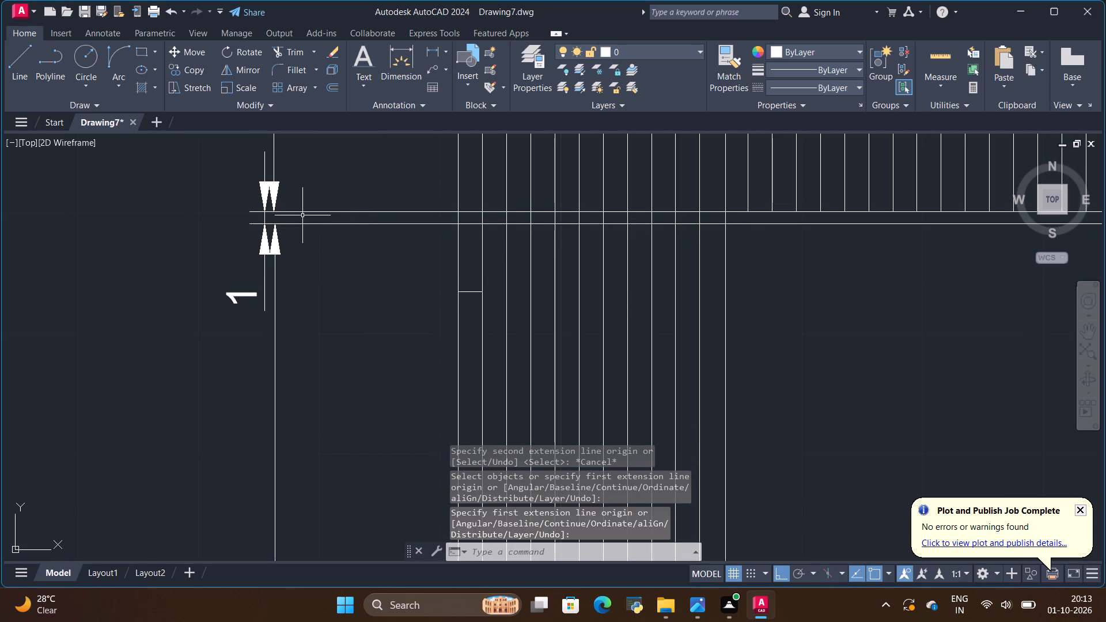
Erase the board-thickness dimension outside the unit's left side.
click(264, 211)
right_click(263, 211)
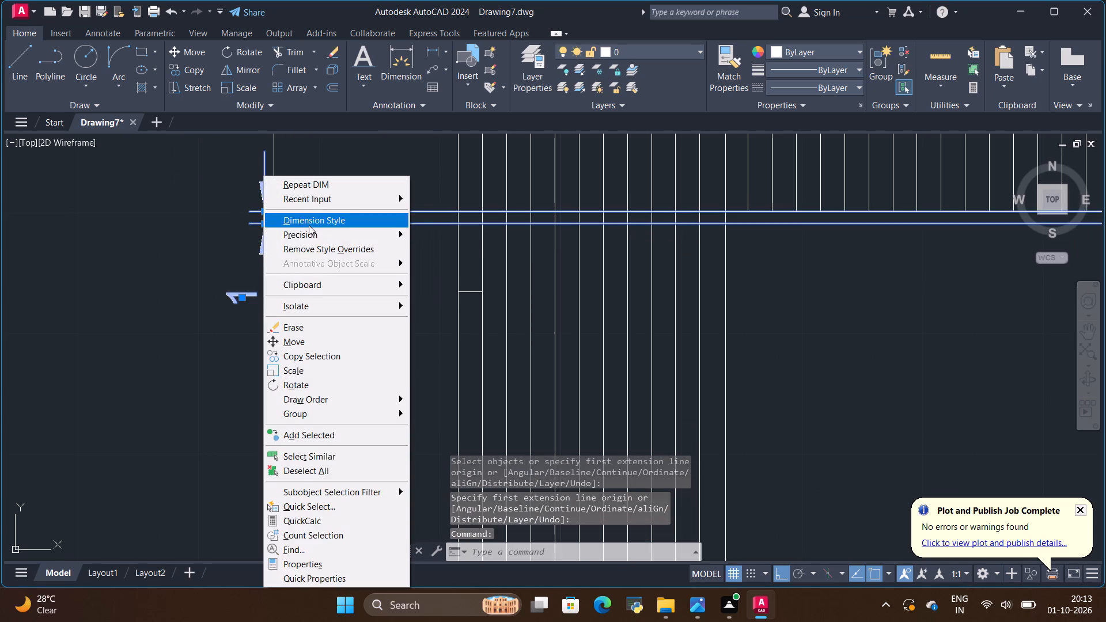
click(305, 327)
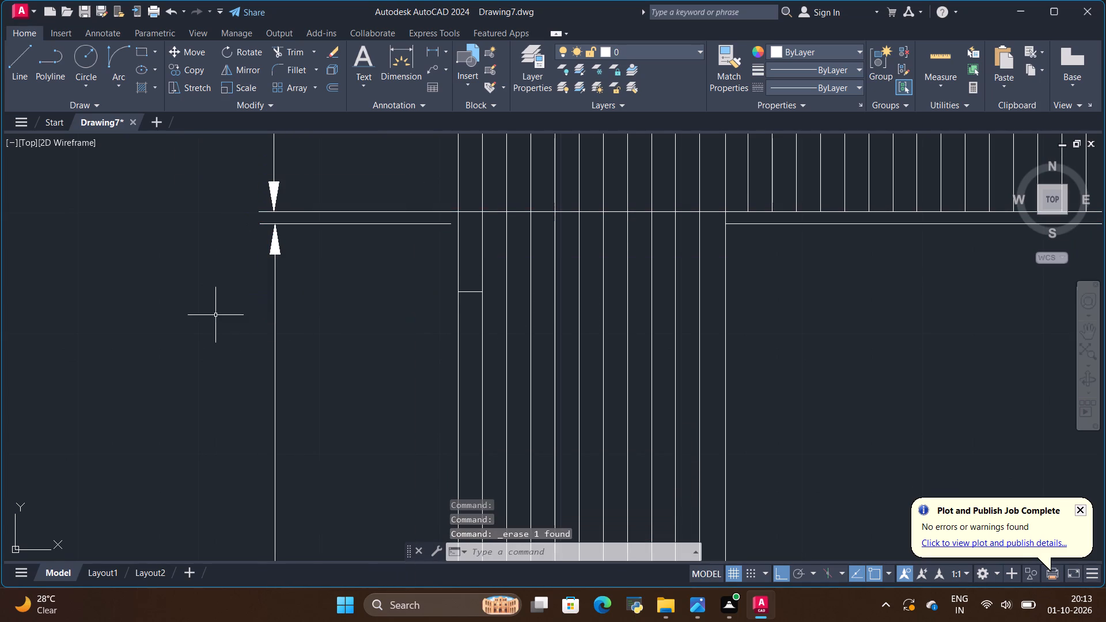
Dimension the thickness of the board under the top strip band, placing it outside the left side beyond the band-height dimension.
scroll(333, 299, down, 1)
scroll(573, 251, up, 1)
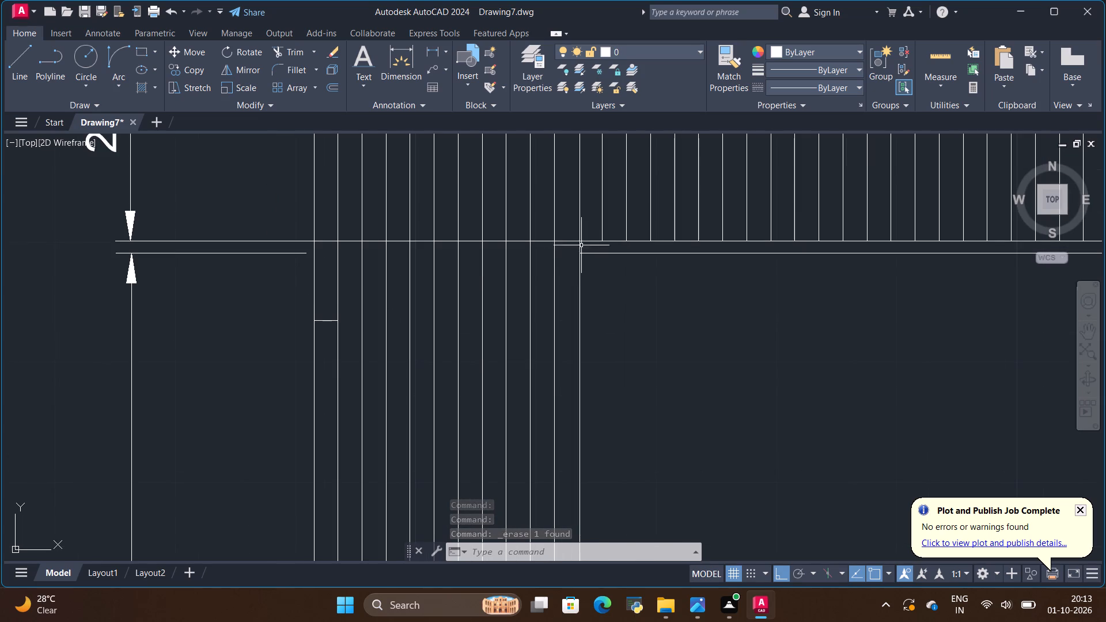
scroll(603, 301, down, 2)
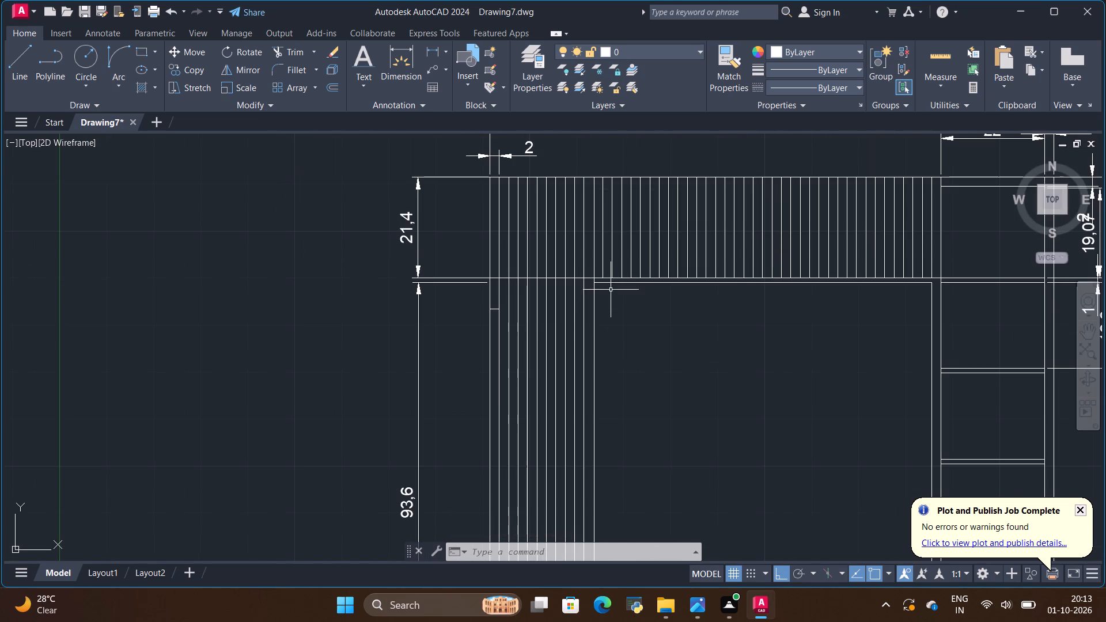
scroll(603, 276, up, 1)
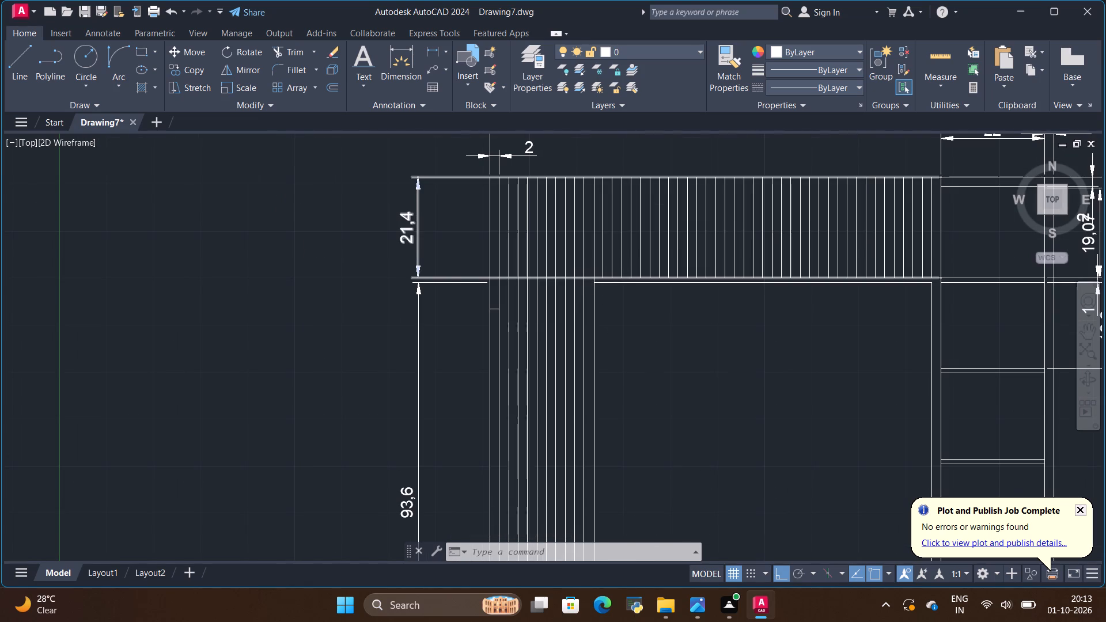
click(397, 71)
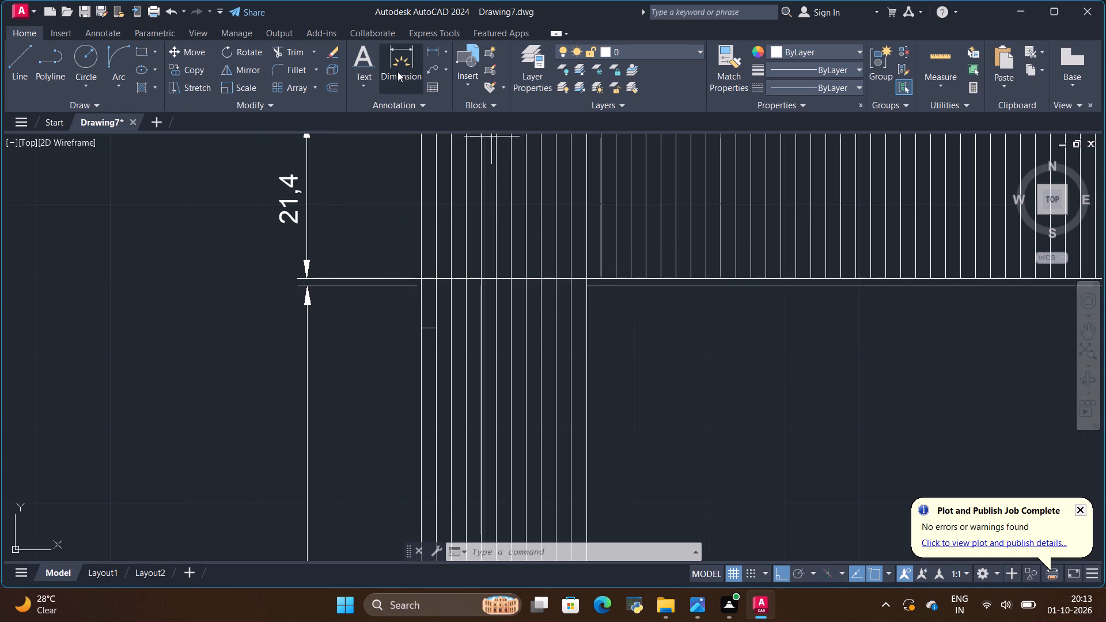
scroll(567, 276, up, 2)
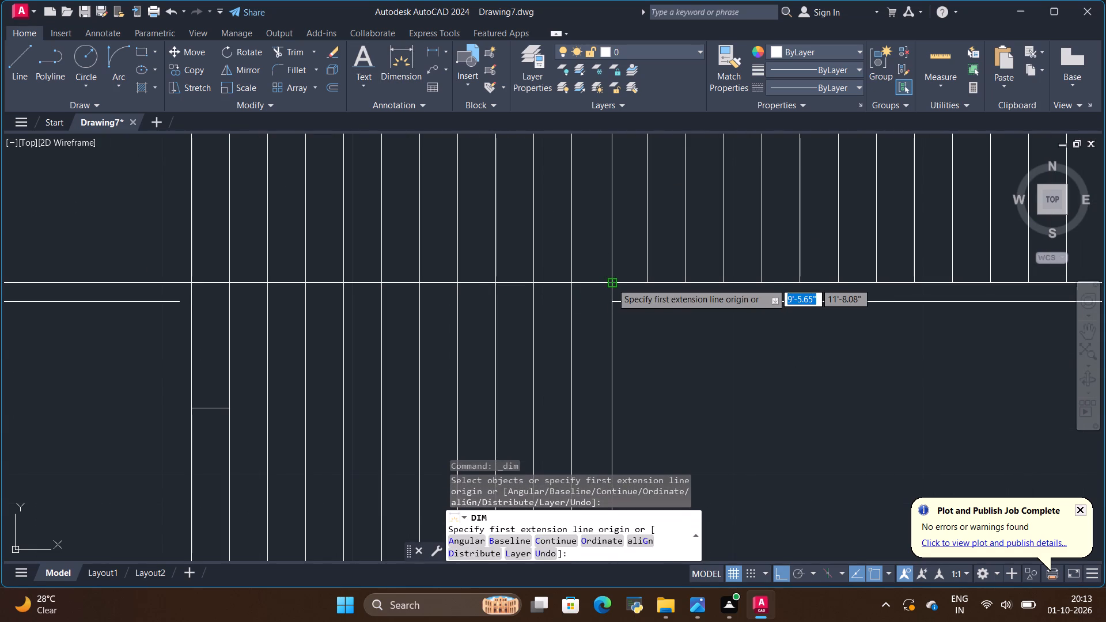
click(613, 282)
click(611, 301)
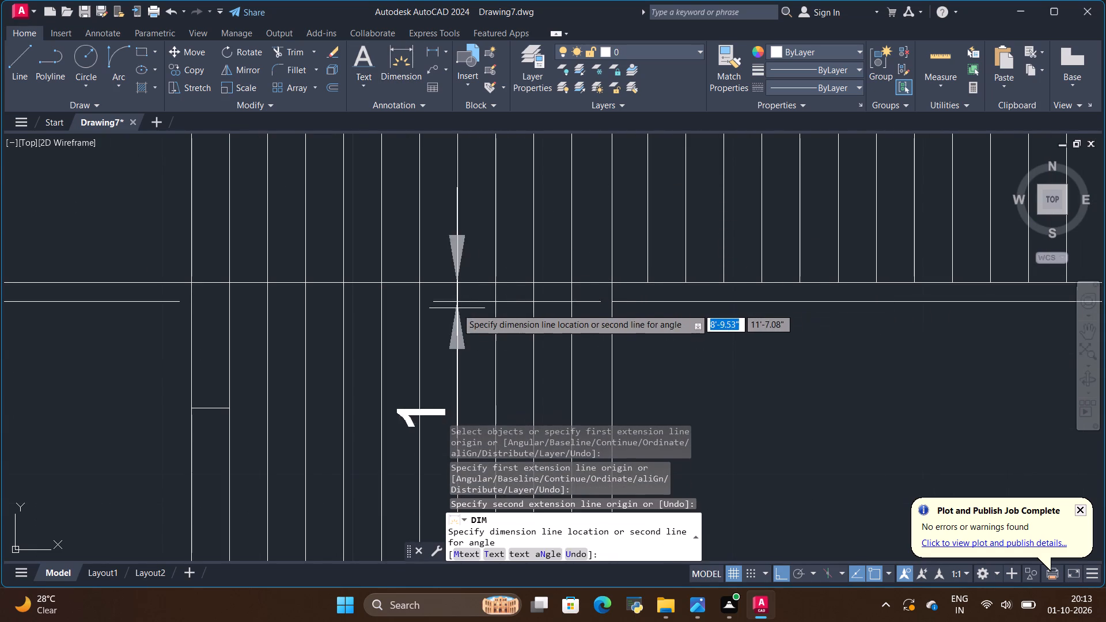
scroll(456, 307, down, 3)
click(291, 311)
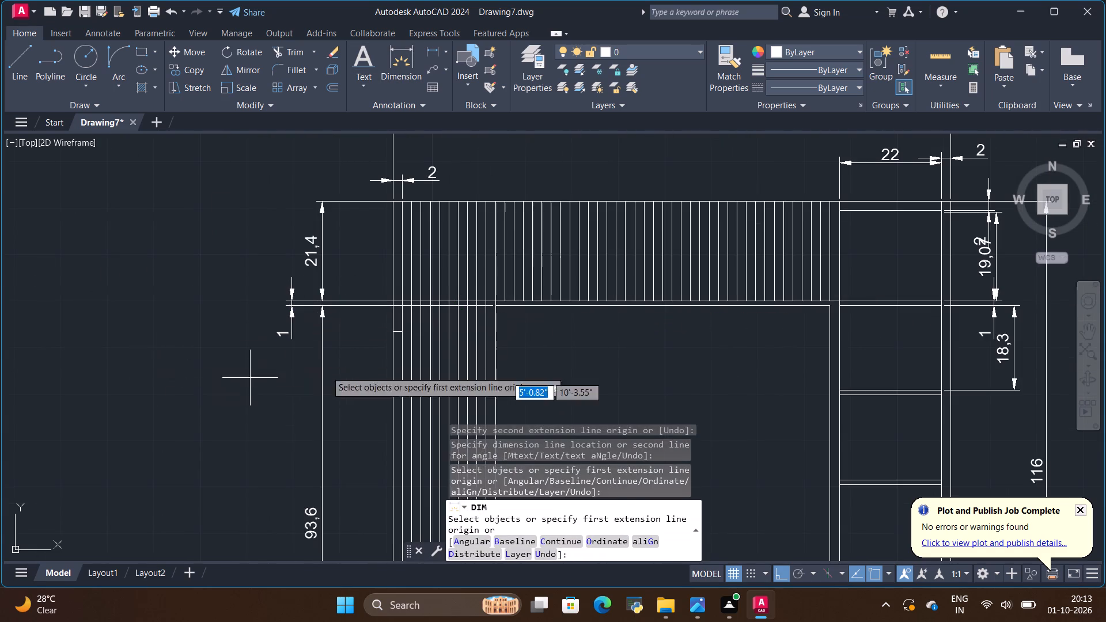
Dimension the height of the base strip at the unit's lower-left corner, placing it in line with the left side's height dimension.
scroll(472, 342, down, 3)
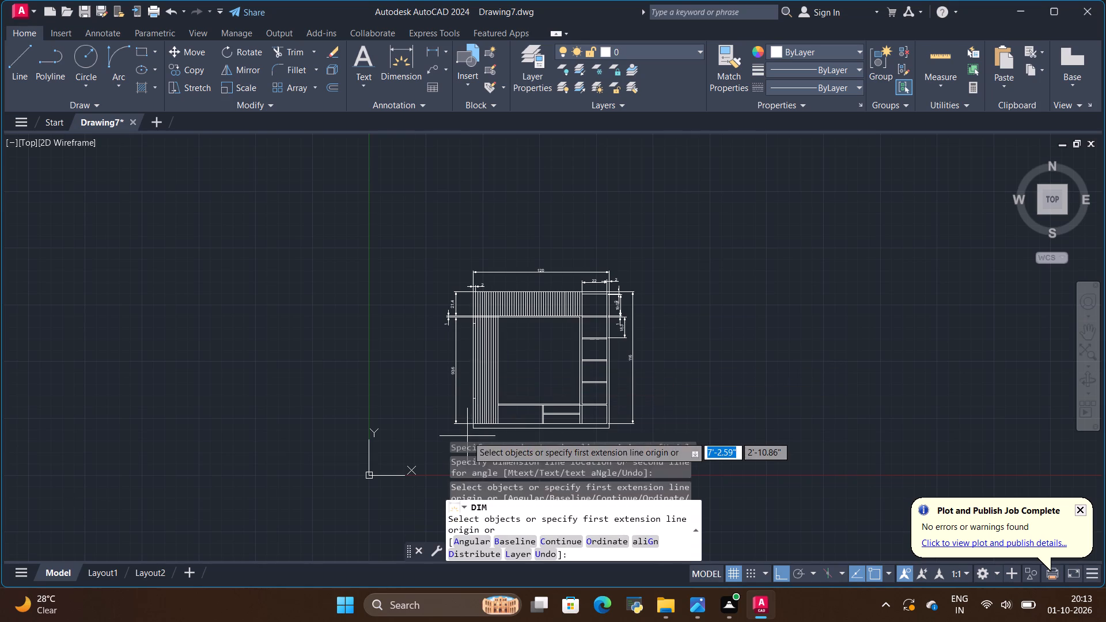
scroll(467, 436, up, 5)
scroll(488, 393, up, 1)
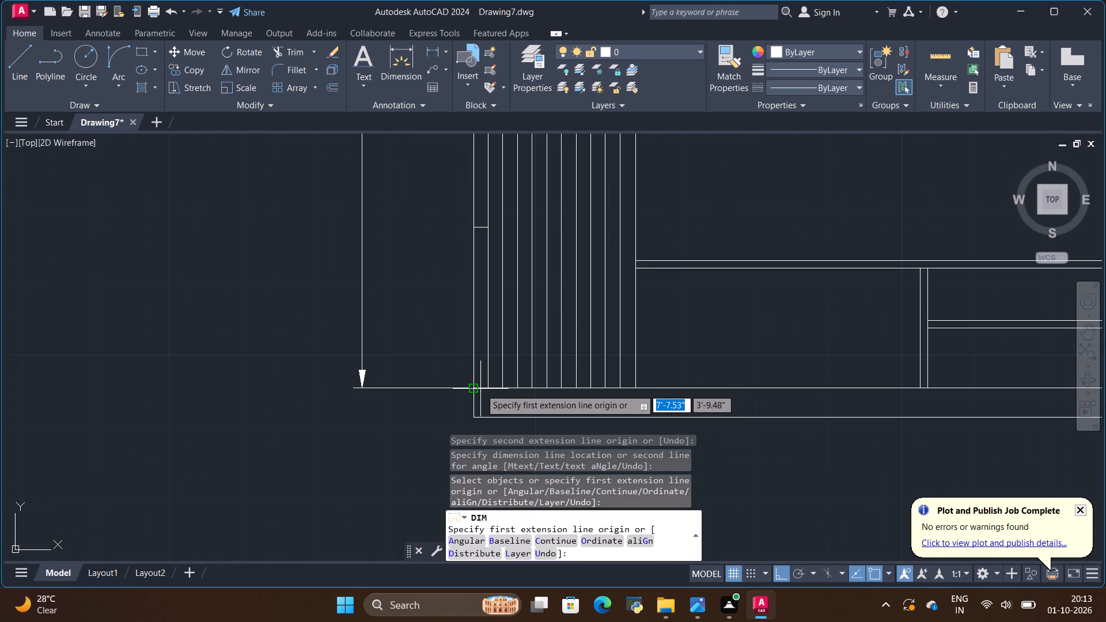
click(472, 389)
click(472, 418)
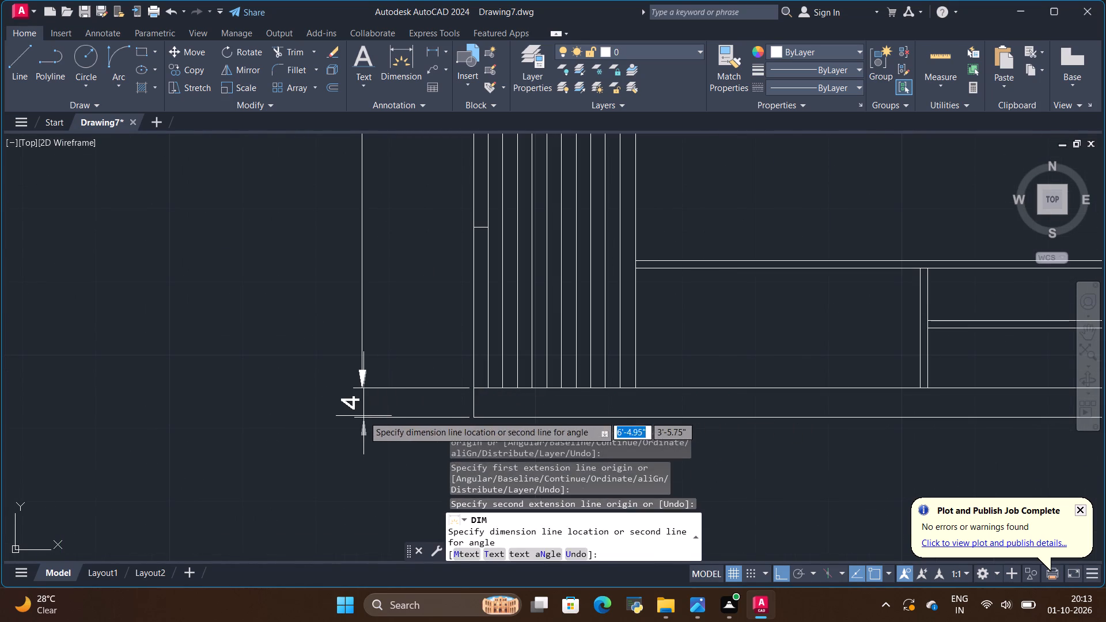
click(363, 416)
Dimension the unit's overall height from the bottom of the base to the top-left corner, placing it outside the other left-side dimensions.
click(475, 418)
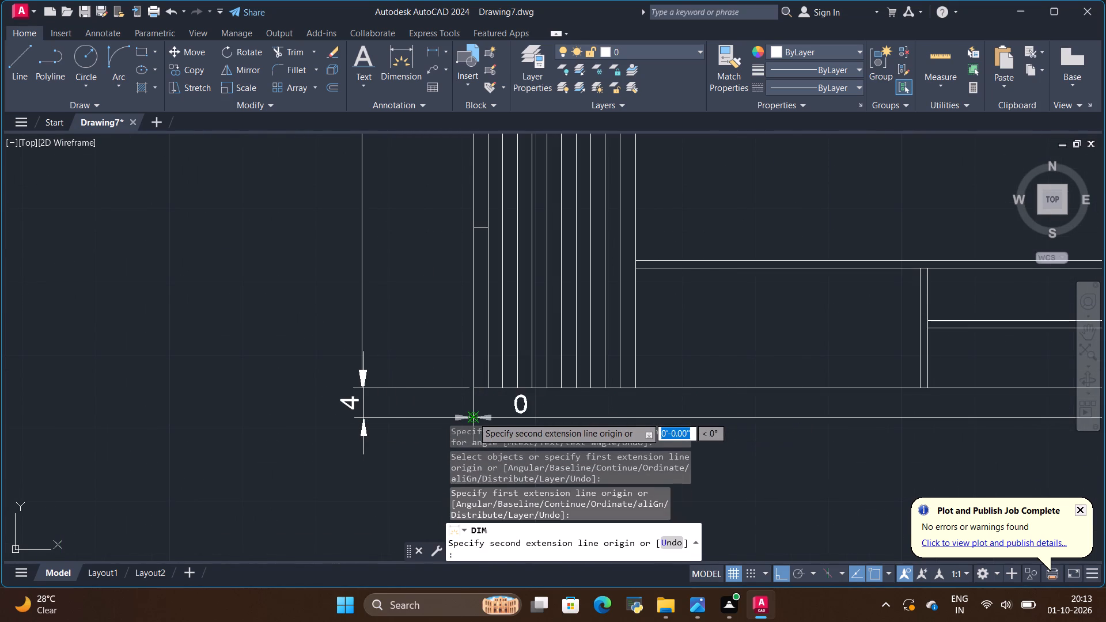
scroll(472, 417, down, 4)
scroll(472, 276, up, 5)
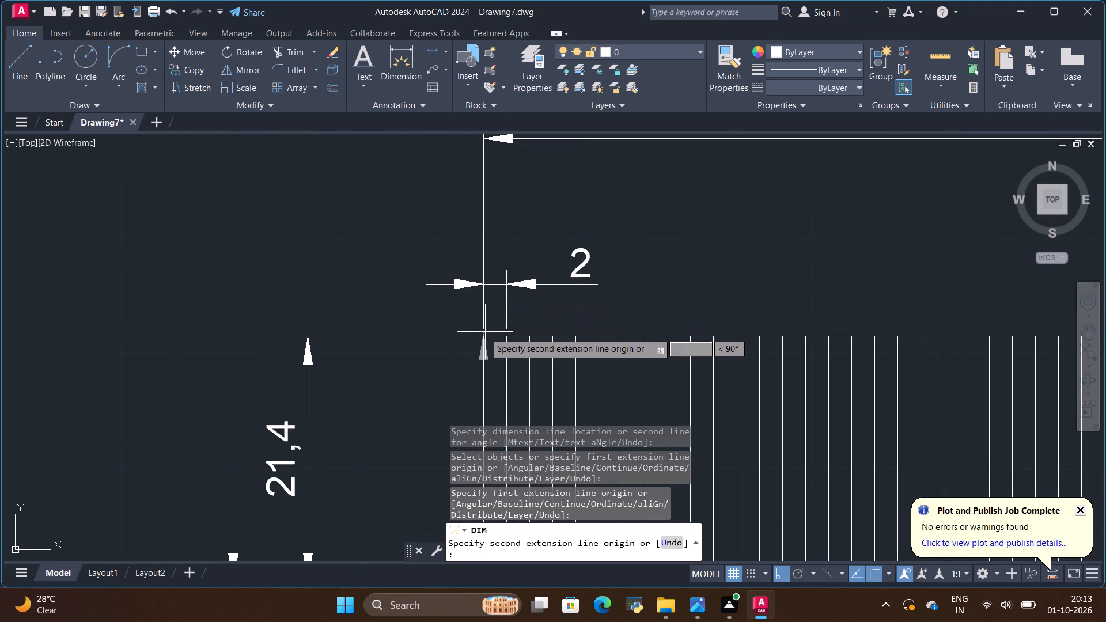
click(484, 337)
click(211, 299)
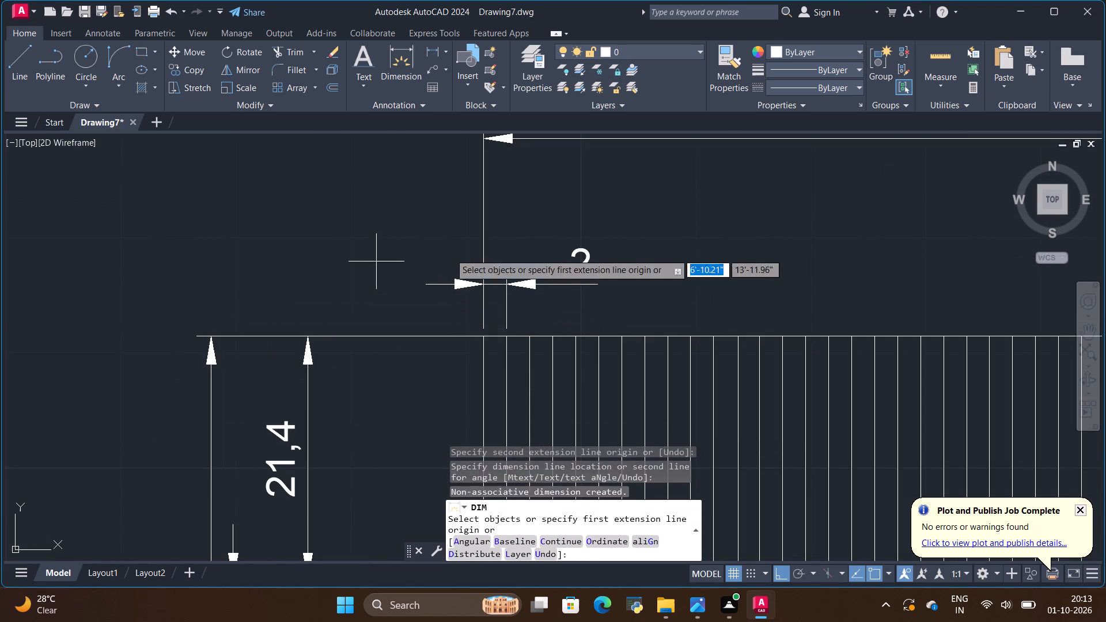
Dimension the width of the vertical-strip panel along the top of the base, placing the dimension below the unit.
scroll(548, 245, down, 5)
scroll(576, 298, up, 1)
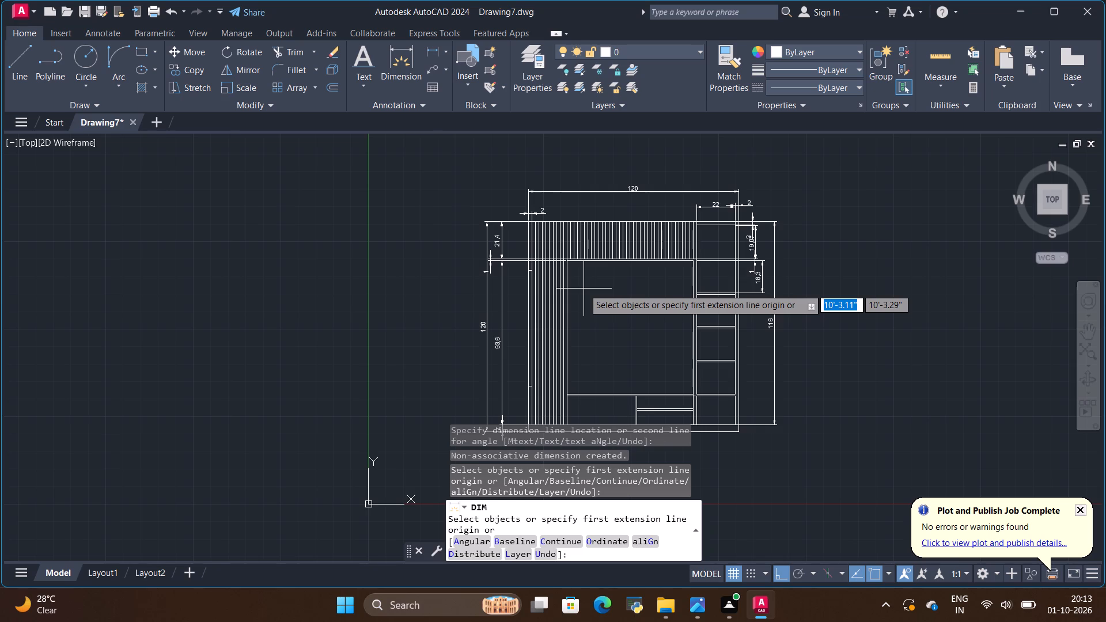
scroll(589, 272, down, 1)
scroll(613, 381, up, 1)
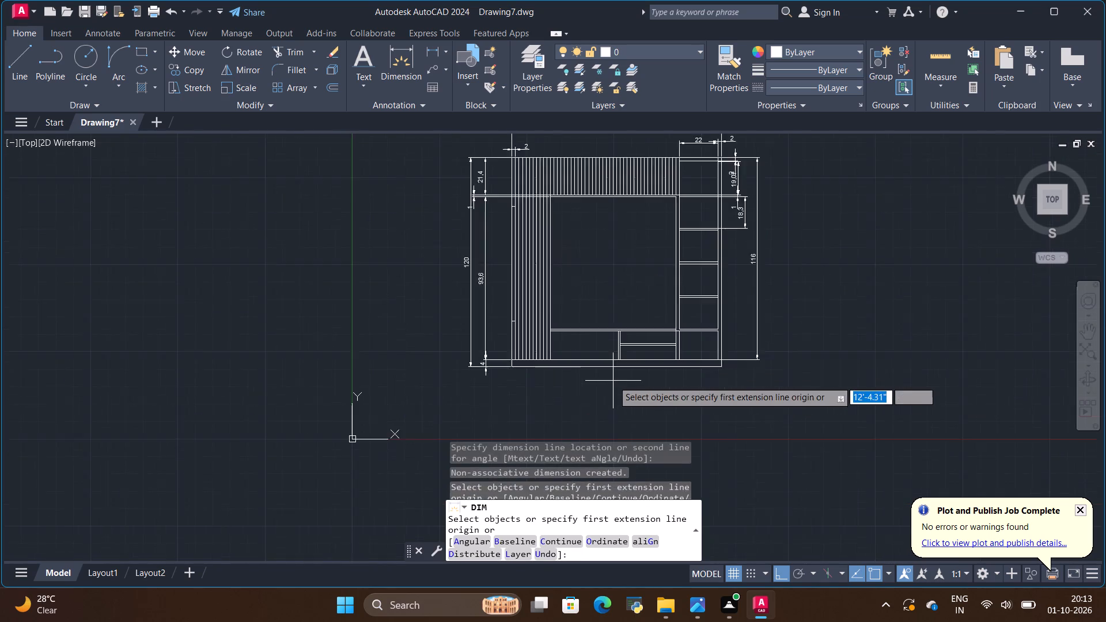
scroll(613, 381, up, 1)
scroll(546, 325, up, 2)
scroll(569, 294, down, 2)
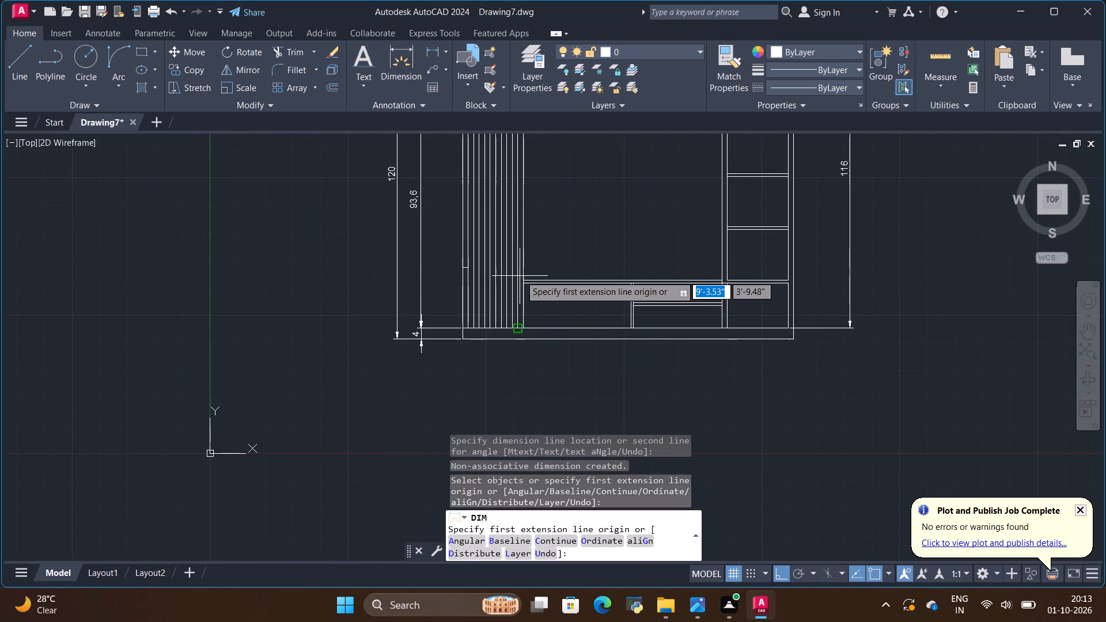
scroll(522, 275, up, 3)
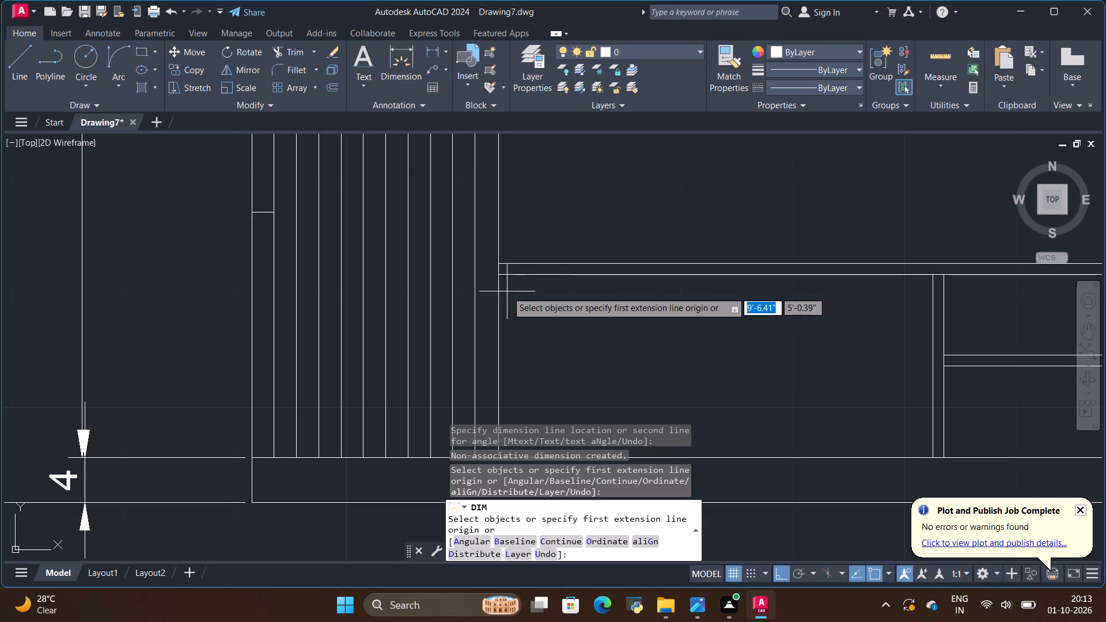
scroll(543, 253, down, 2)
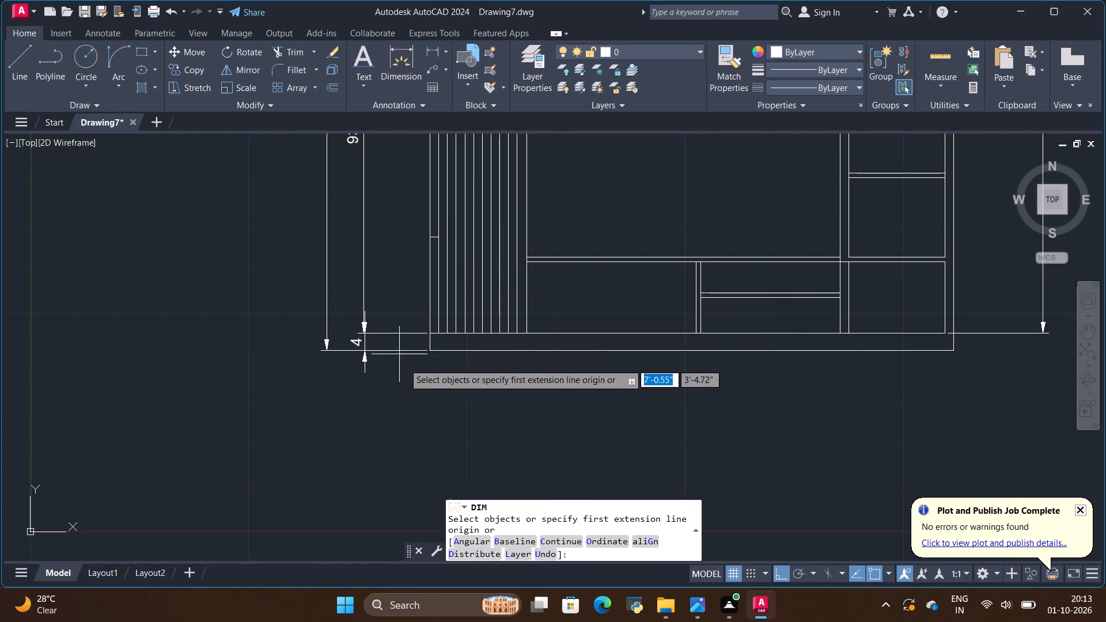
scroll(486, 366, down, 3)
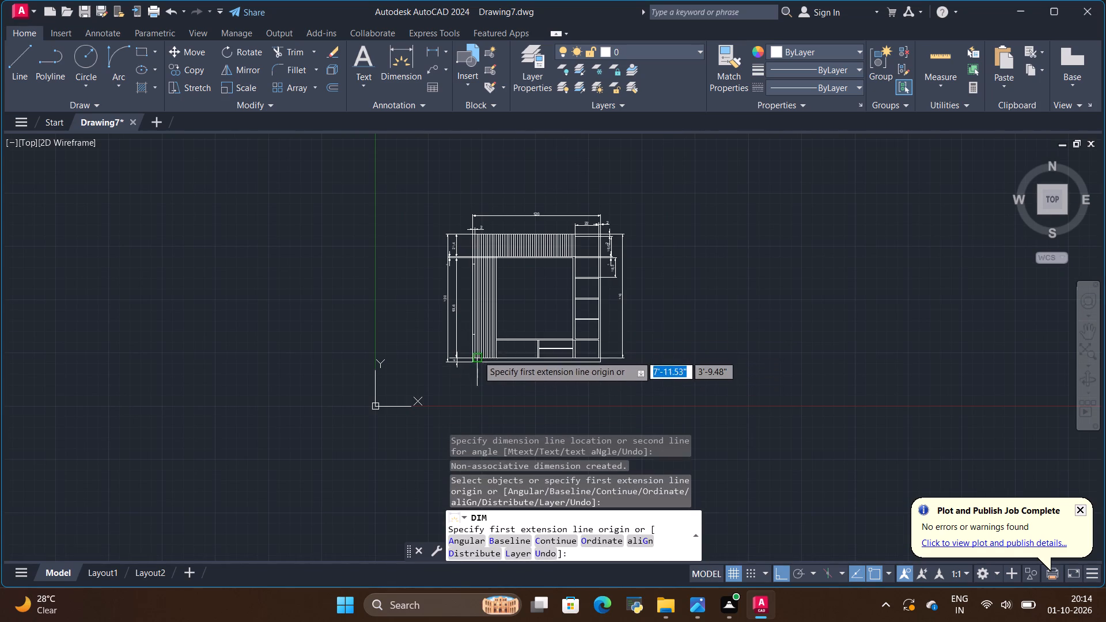
scroll(478, 355, up, 5)
scroll(472, 295, down, 2)
scroll(453, 362, up, 2)
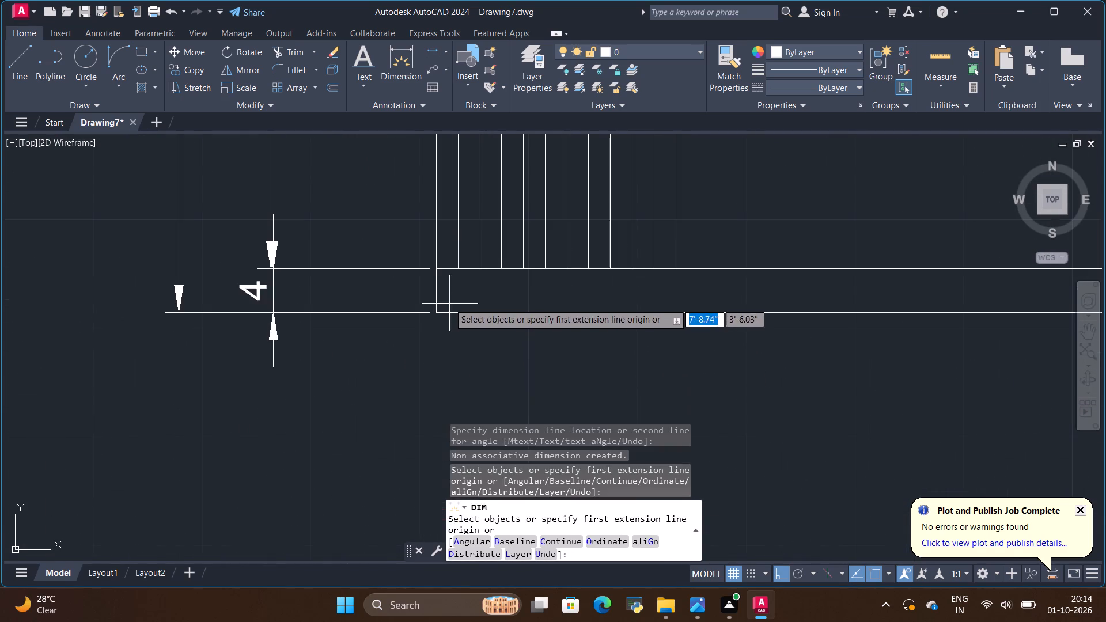
click(439, 268)
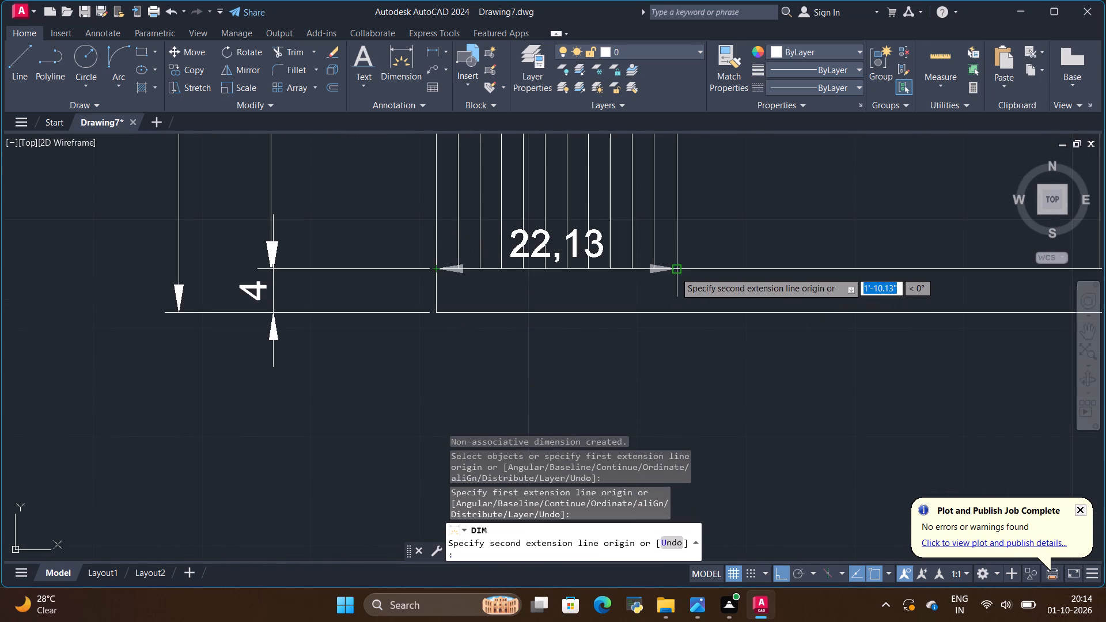
click(675, 270)
click(677, 378)
Dimension the open compartment's width from the strip panel to the lower cabinet's vertical divider, placing it below the base.
scroll(486, 351, down, 2)
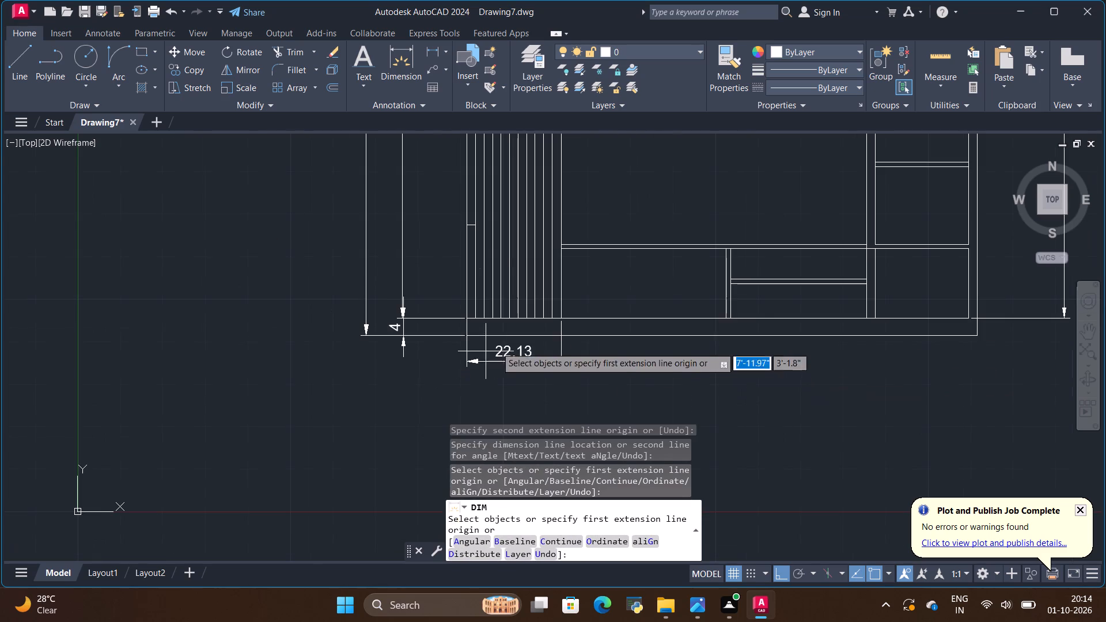
scroll(565, 323, up, 1)
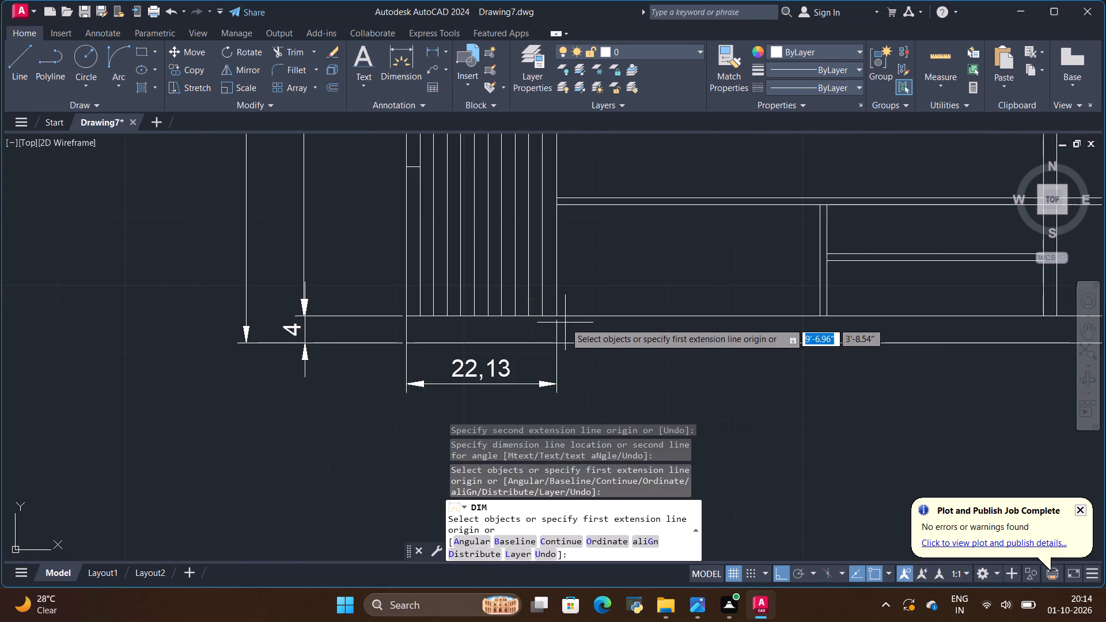
click(555, 319)
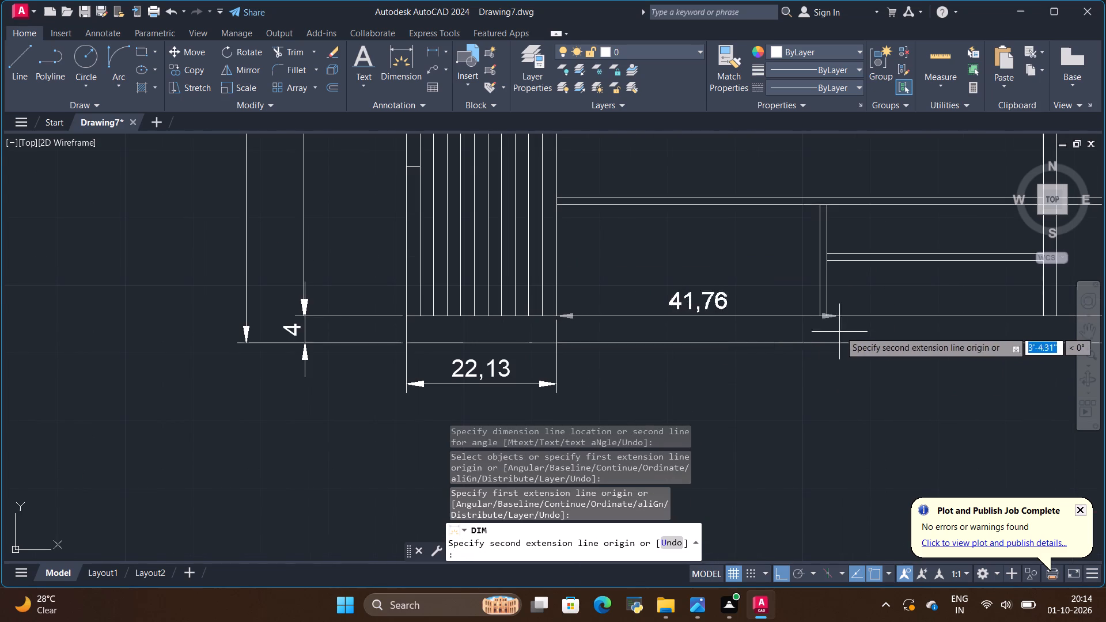
scroll(841, 331, up, 2)
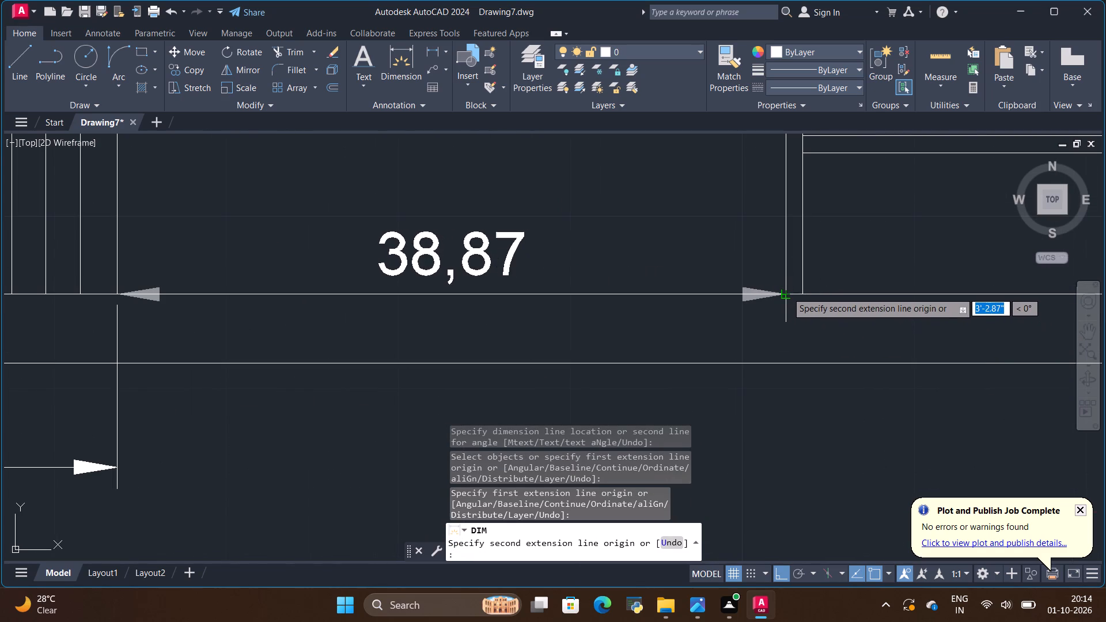
click(786, 291)
scroll(784, 344, down, 3)
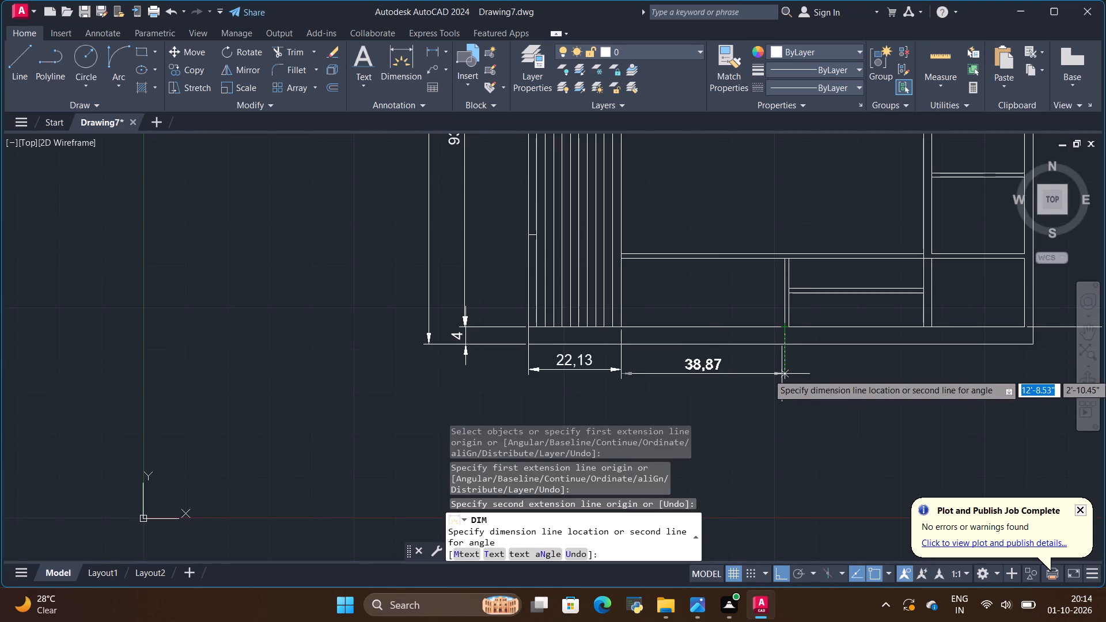
click(782, 374)
Dimension the thickness of the lower cabinet's vertical divider, placing it below the base beside the open compartment's width dimension.
scroll(806, 329, up, 2)
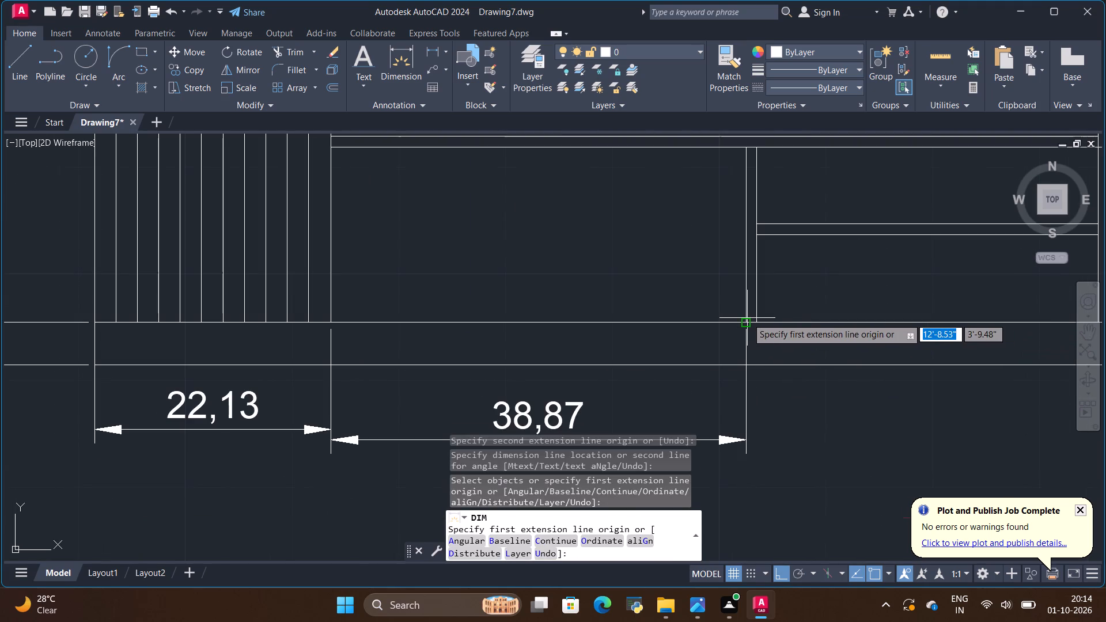
click(747, 318)
click(758, 320)
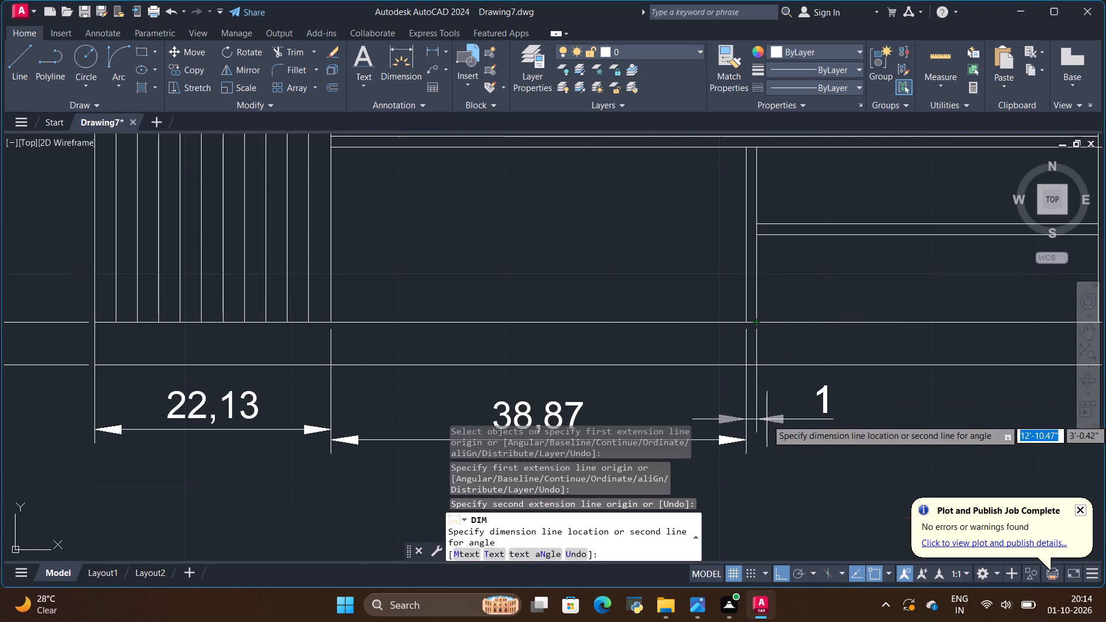
click(766, 447)
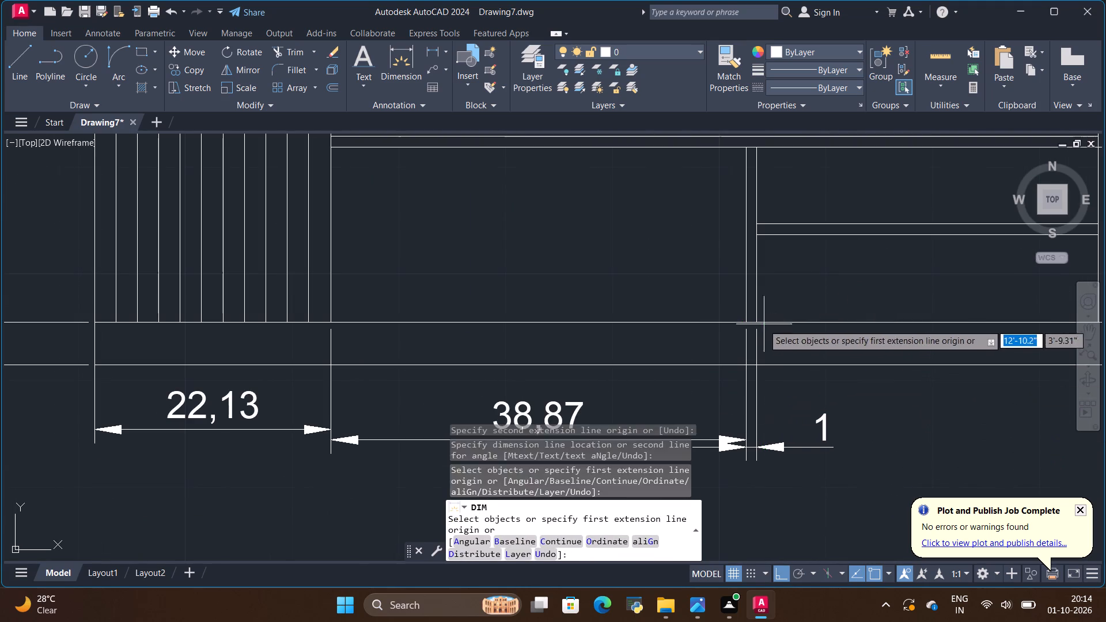
Dimension the drawer section's width from the divider to the shelf column's upright, placing it below the base.
click(755, 322)
scroll(618, 354, down, 2)
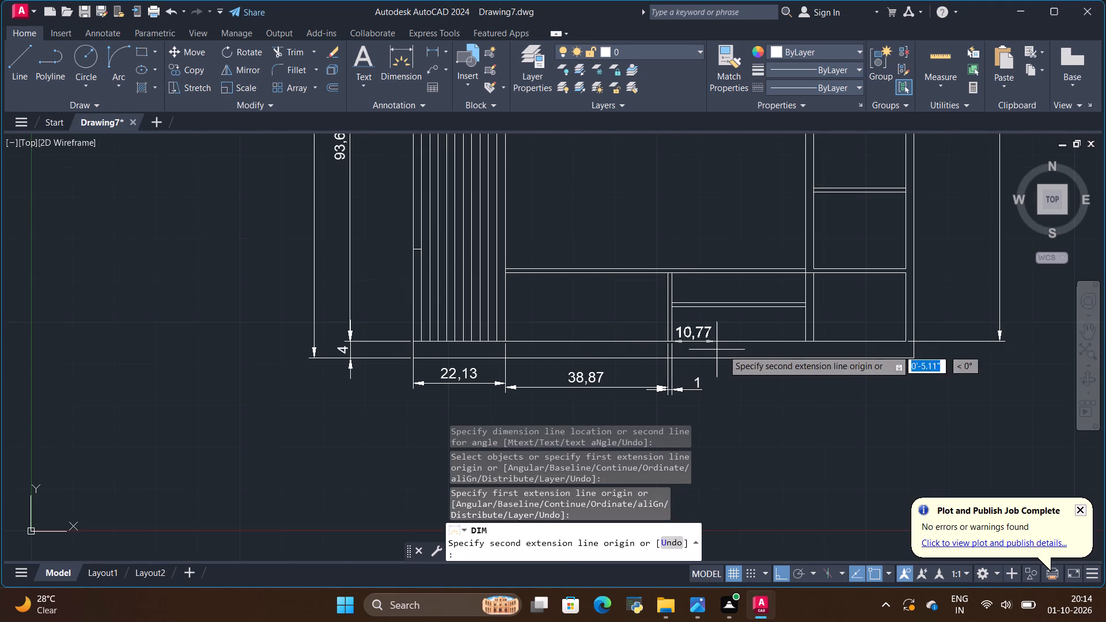
scroll(797, 348, up, 2)
click(808, 331)
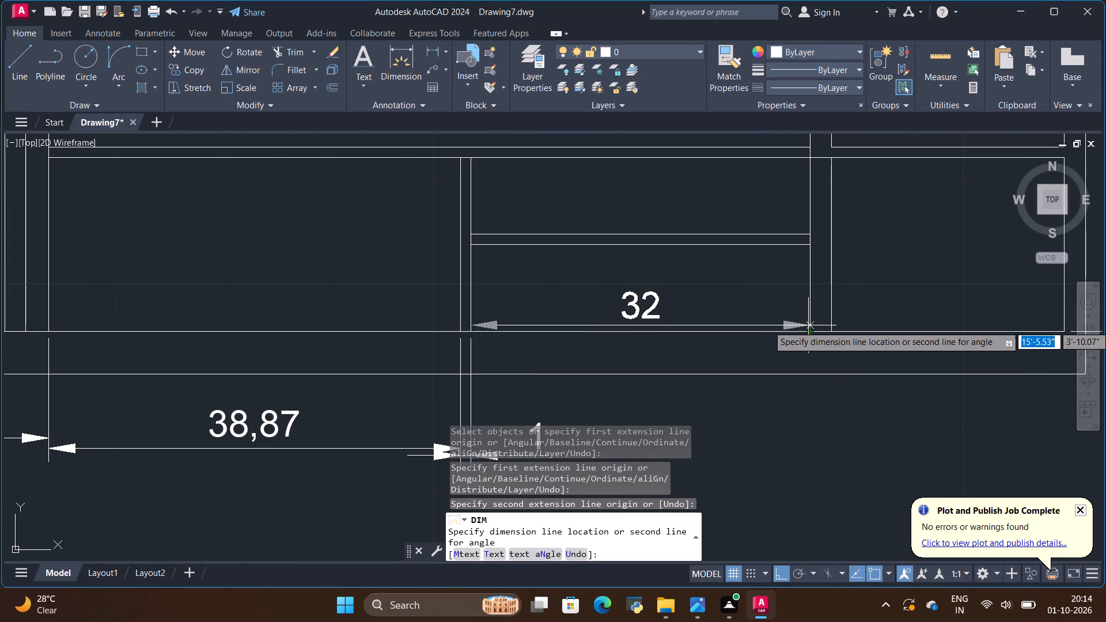
scroll(808, 325, down, 1)
click(801, 405)
Dimension the thickness of the upright between the drawer section and the shelf column, placing it below the base.
scroll(810, 316, up, 1)
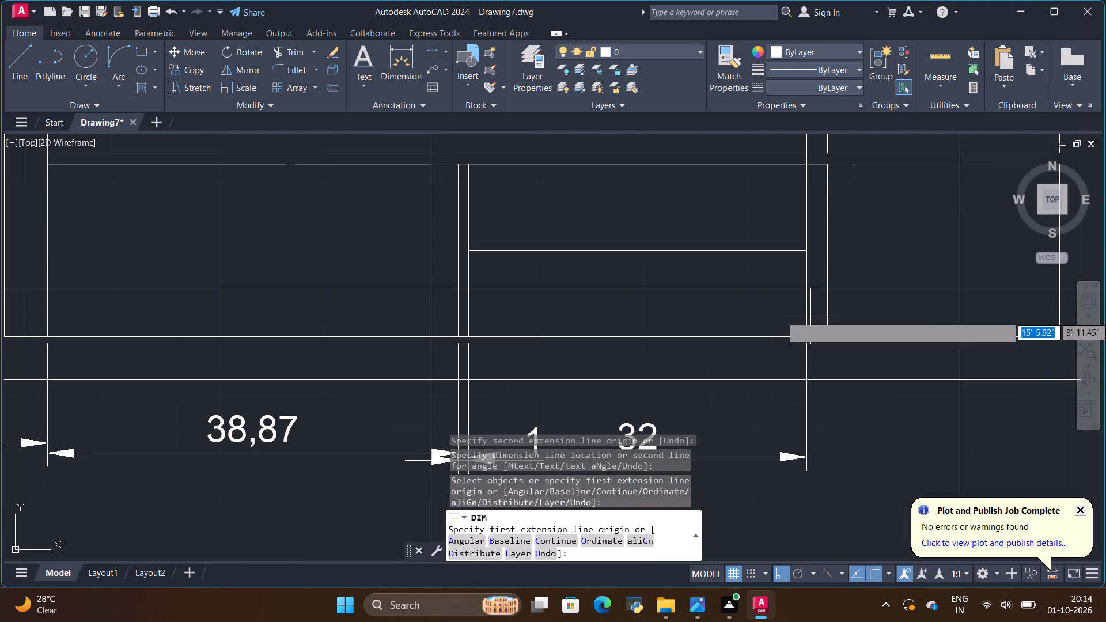
click(808, 337)
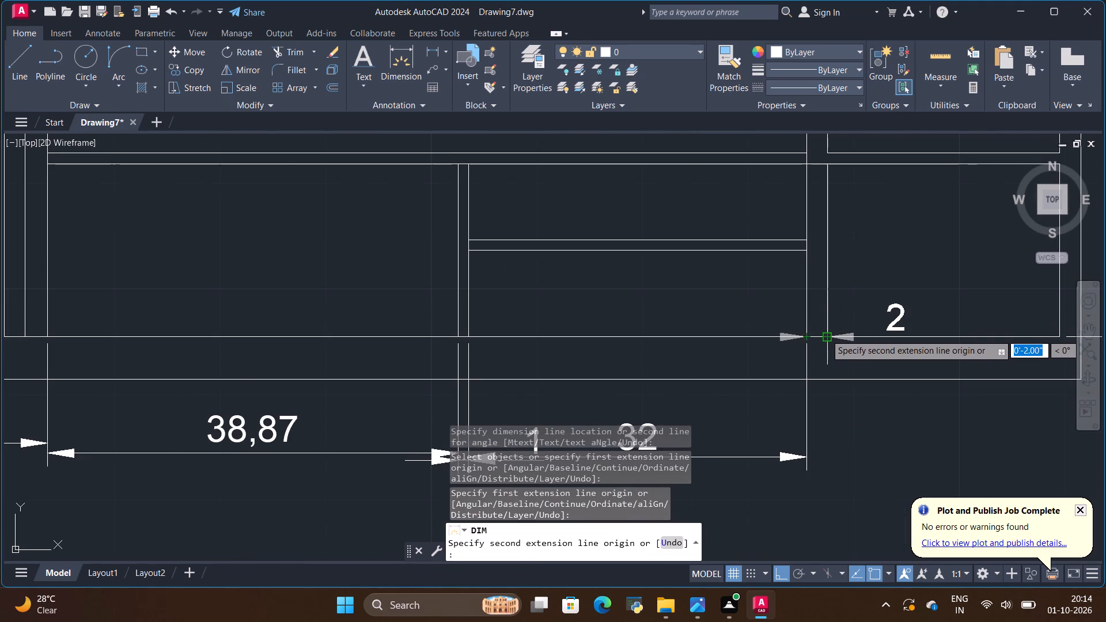
click(825, 334)
click(831, 447)
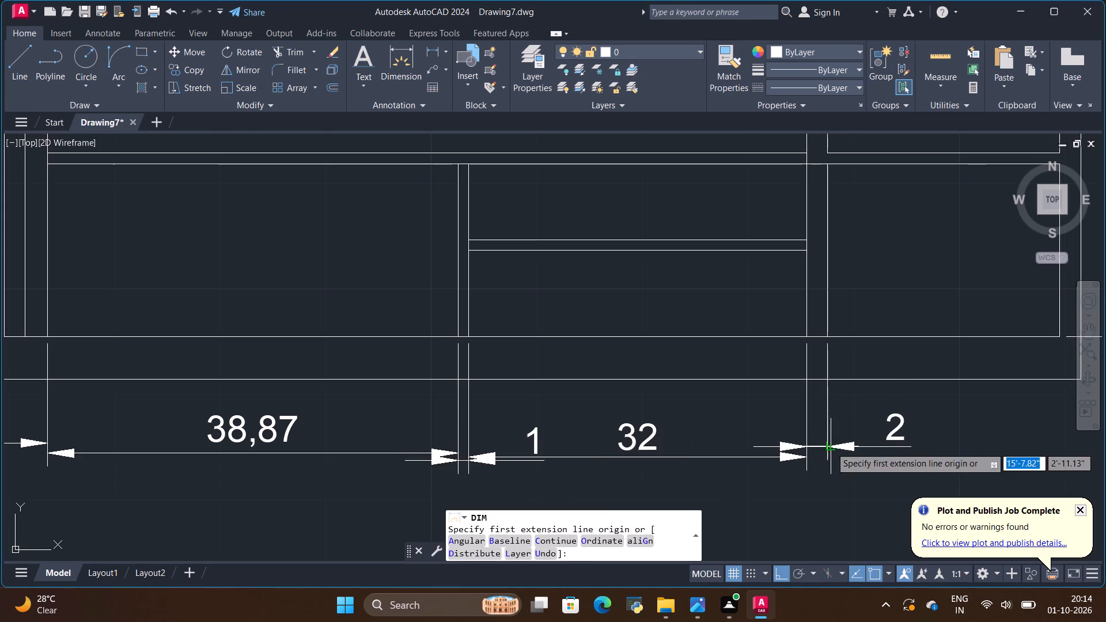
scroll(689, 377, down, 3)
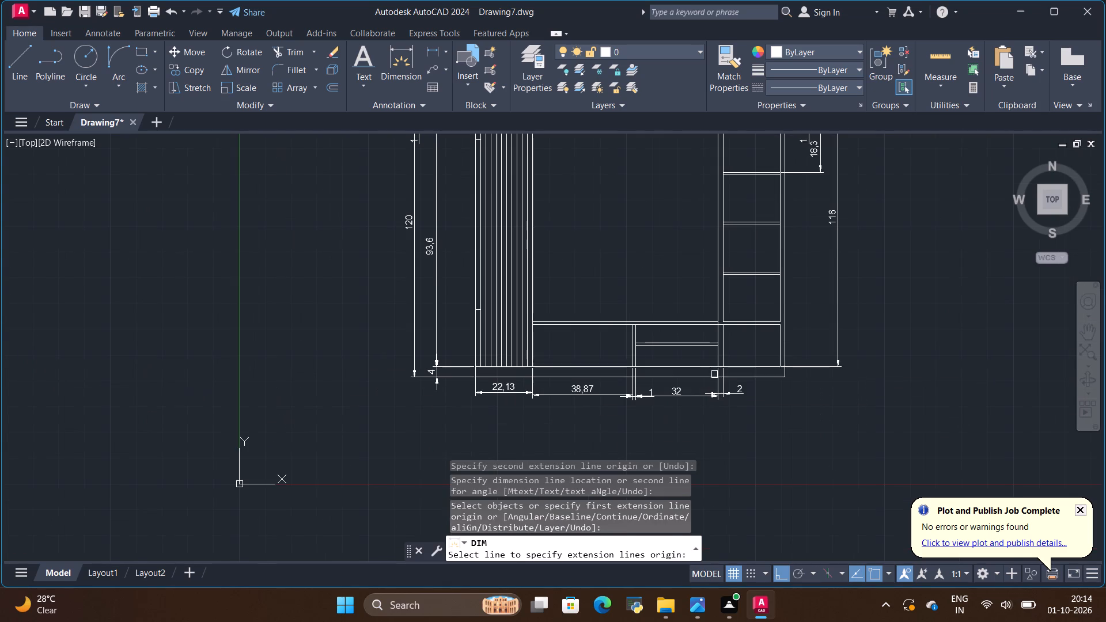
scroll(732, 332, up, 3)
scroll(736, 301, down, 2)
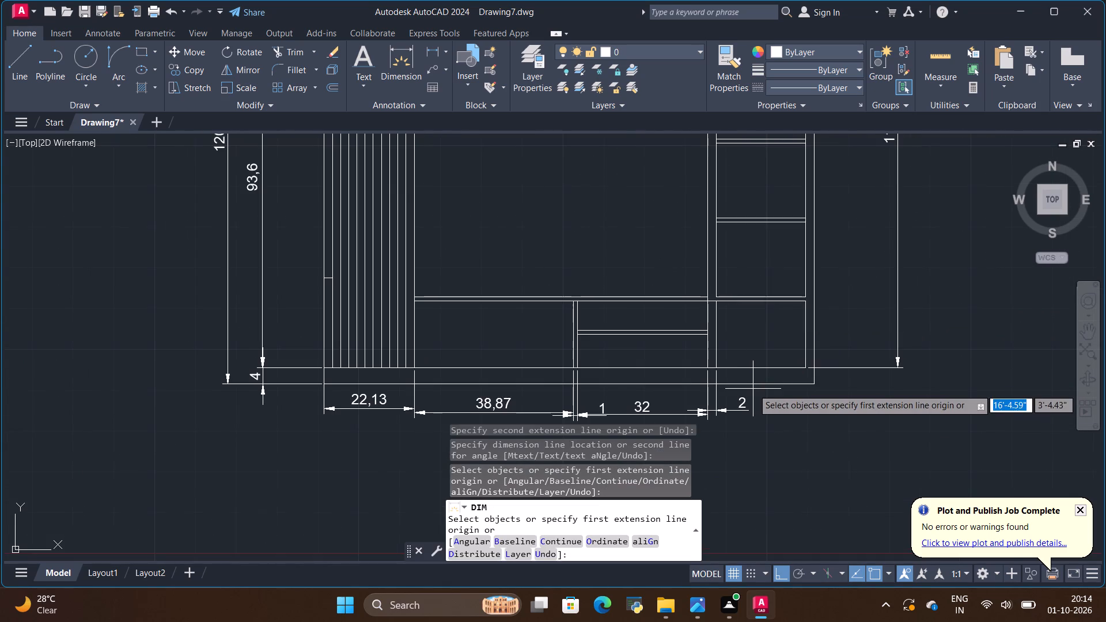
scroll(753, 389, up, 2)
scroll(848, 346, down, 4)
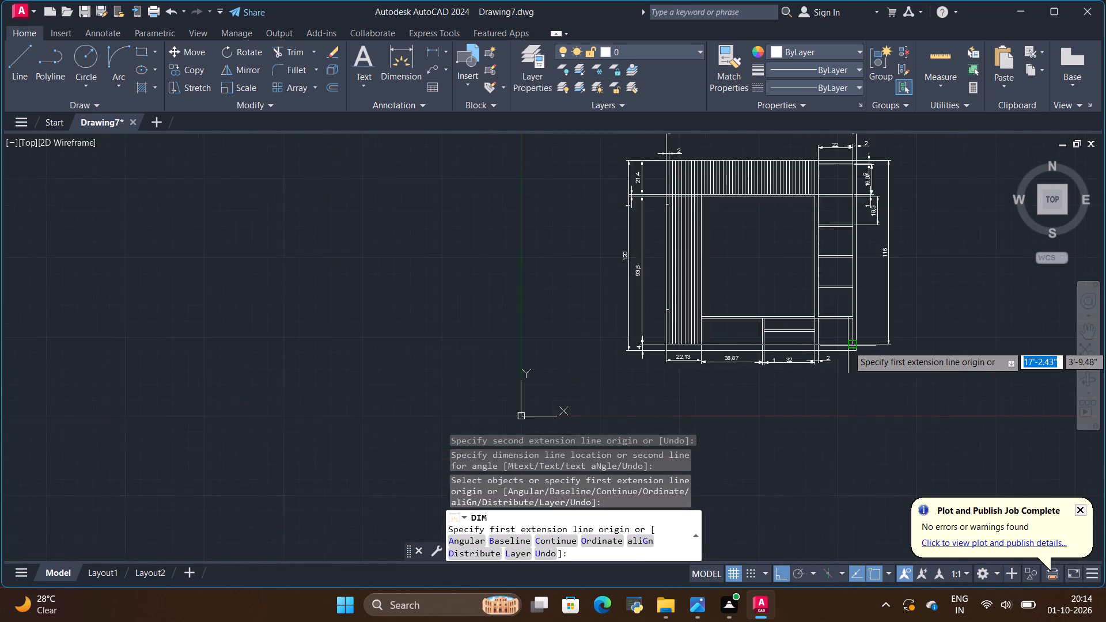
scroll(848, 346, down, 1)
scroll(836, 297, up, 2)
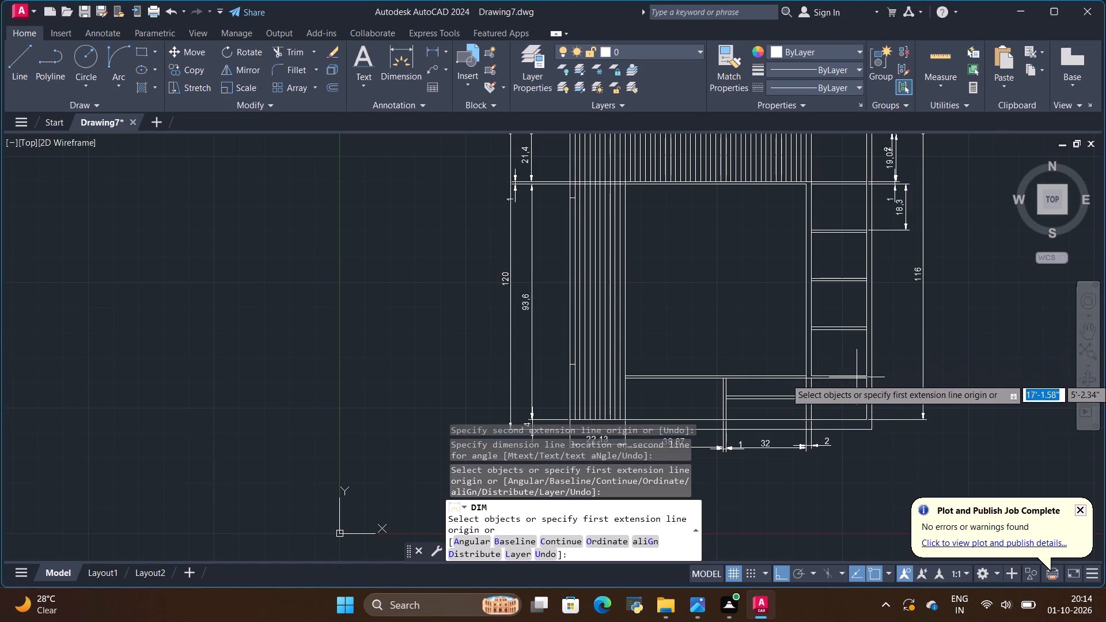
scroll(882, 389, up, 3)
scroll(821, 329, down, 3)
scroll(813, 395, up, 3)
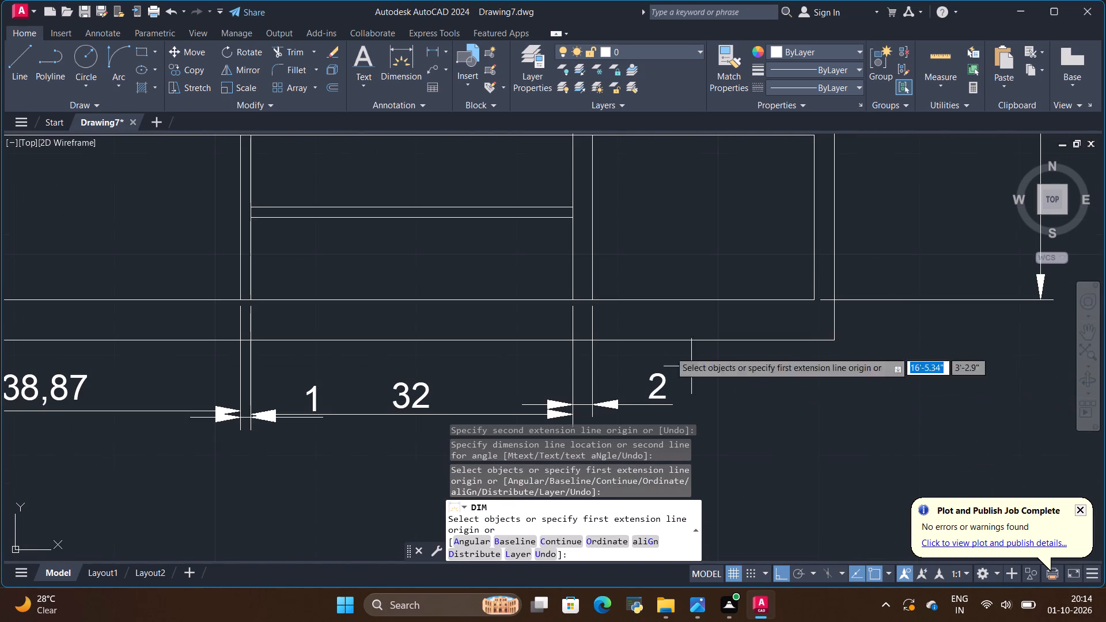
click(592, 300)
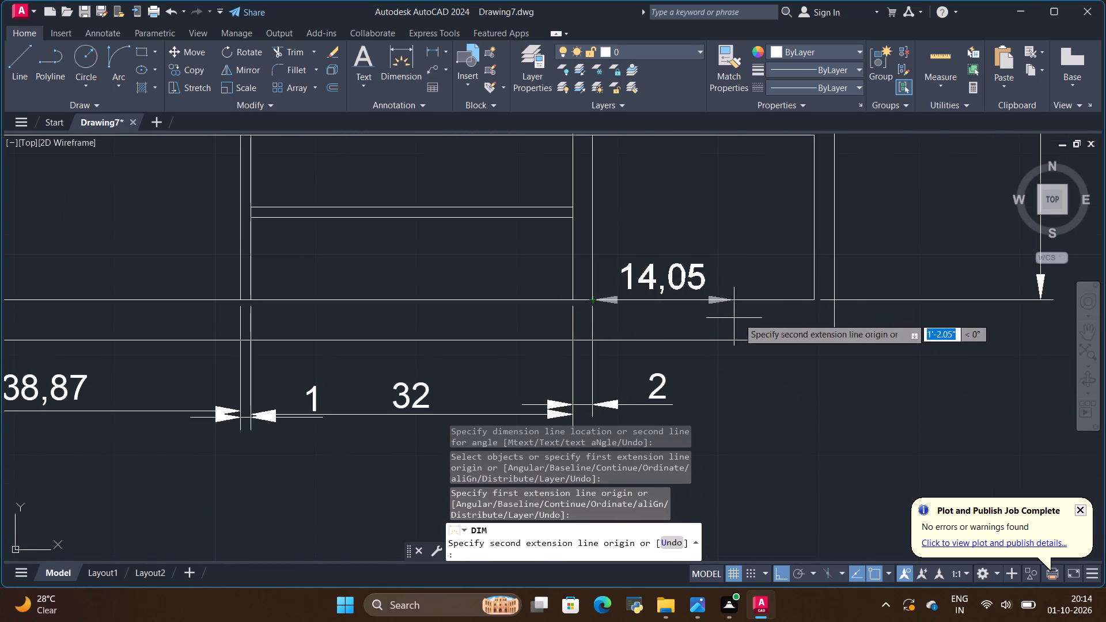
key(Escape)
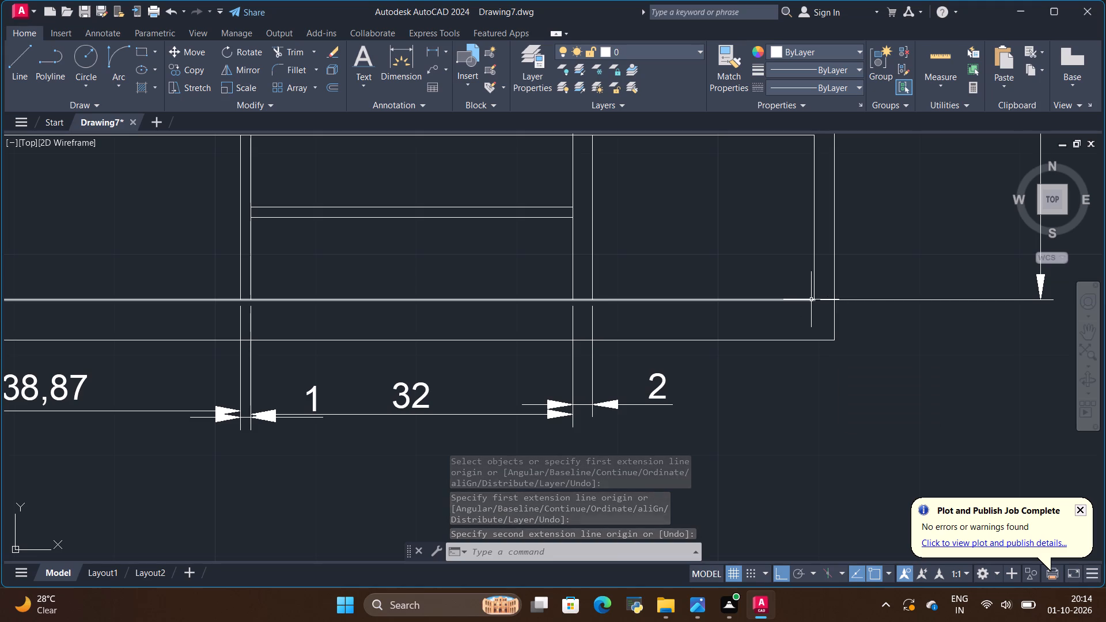
Dimension the thickness of the shelf column's outer upright, placing it below the base in line with the other width dimensions.
scroll(832, 313, up, 2)
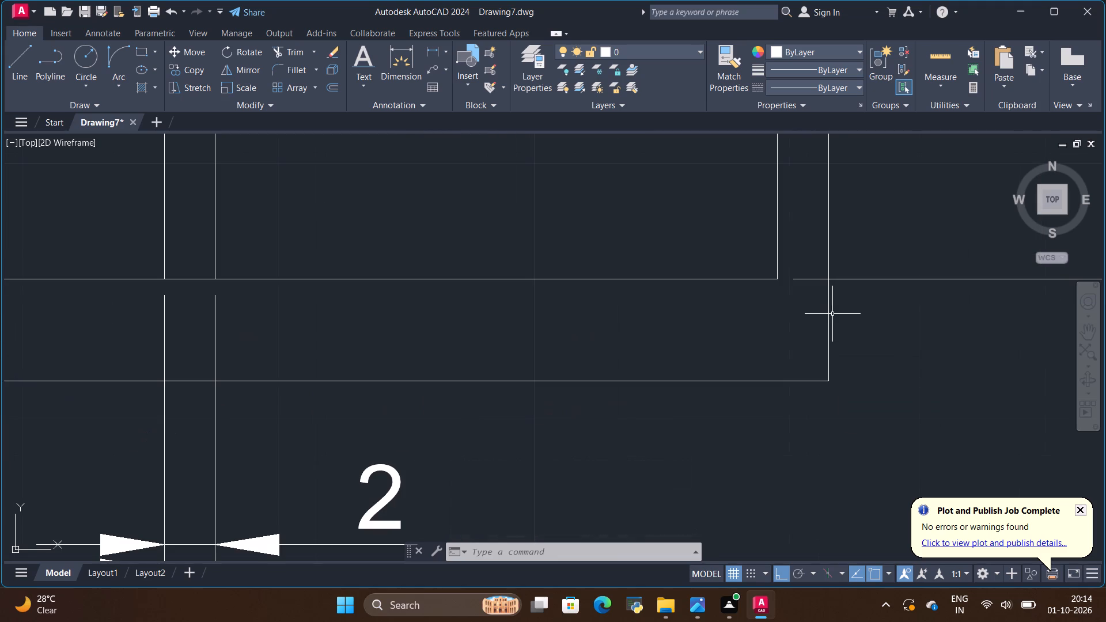
click(828, 281)
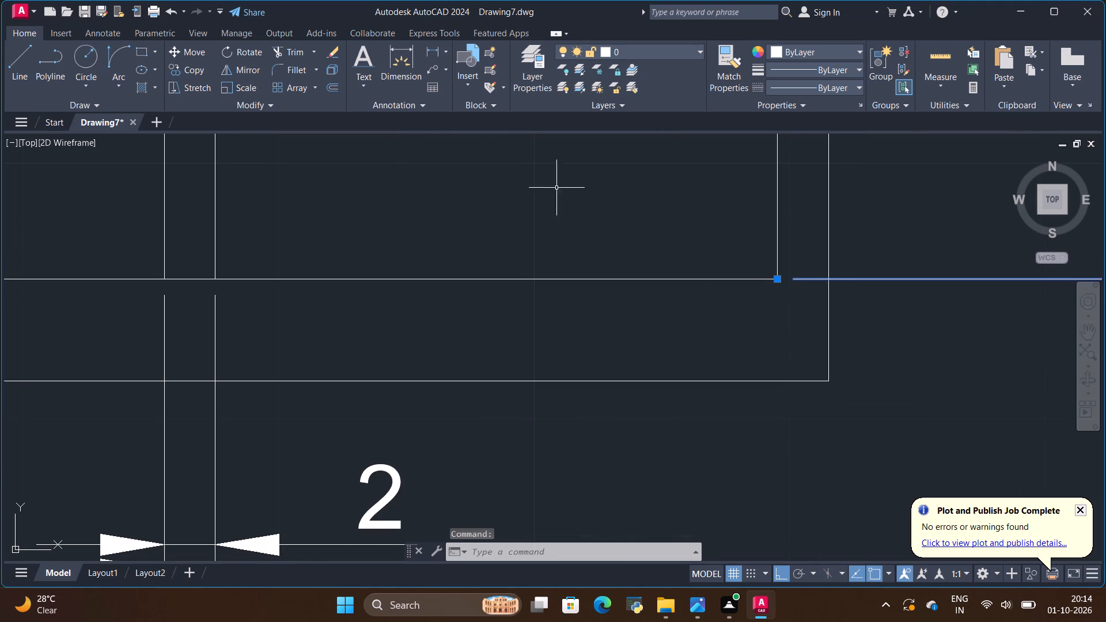
click(398, 70)
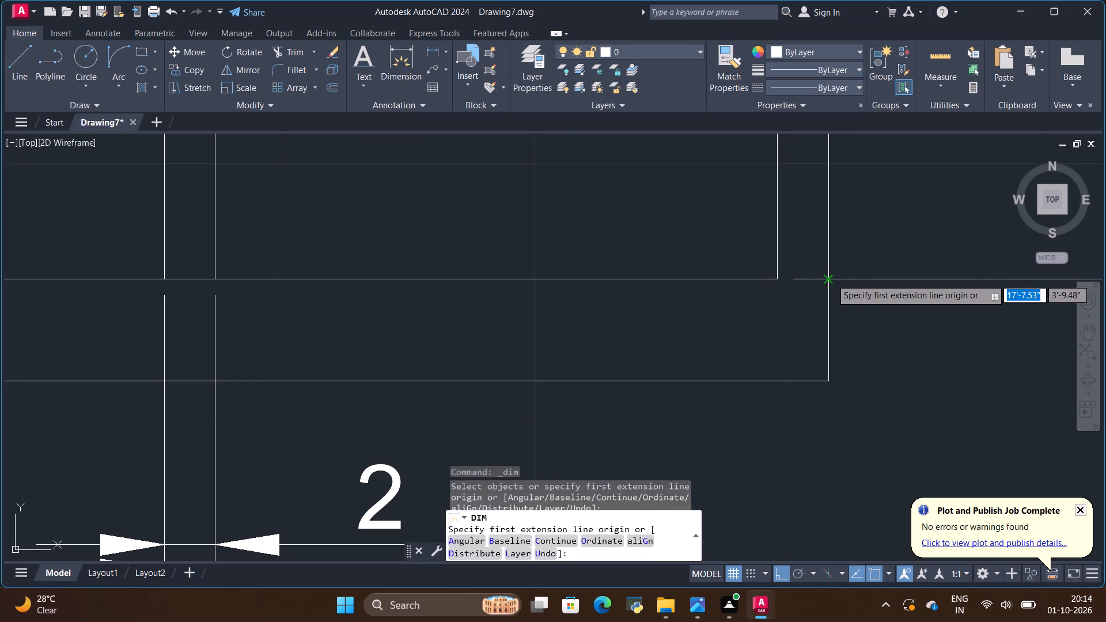
click(831, 276)
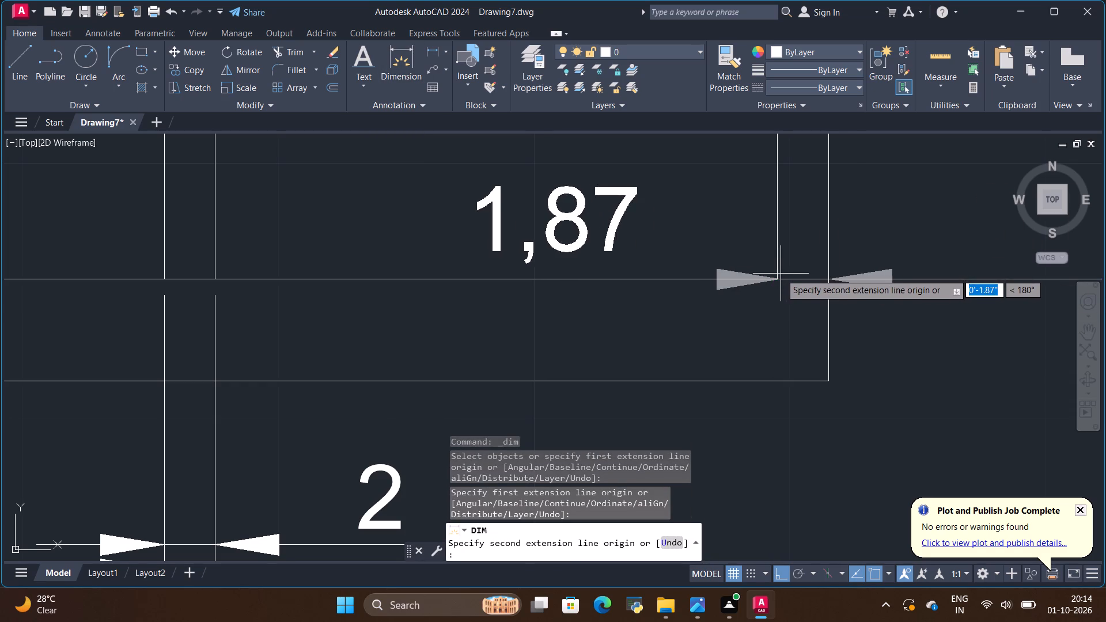
click(777, 281)
scroll(770, 388, down, 4)
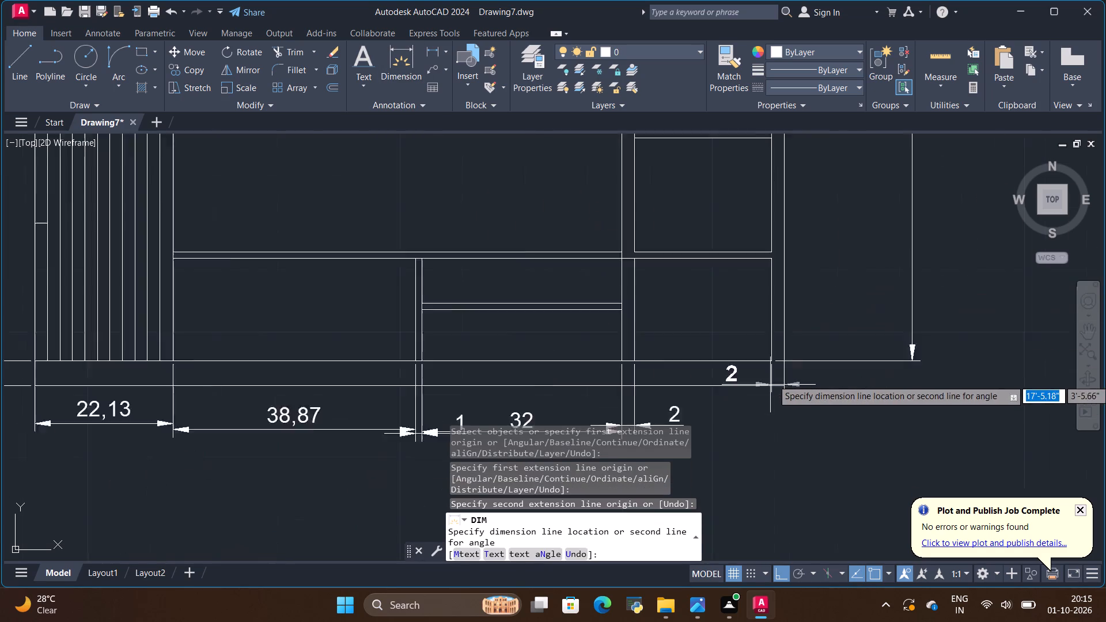
click(778, 407)
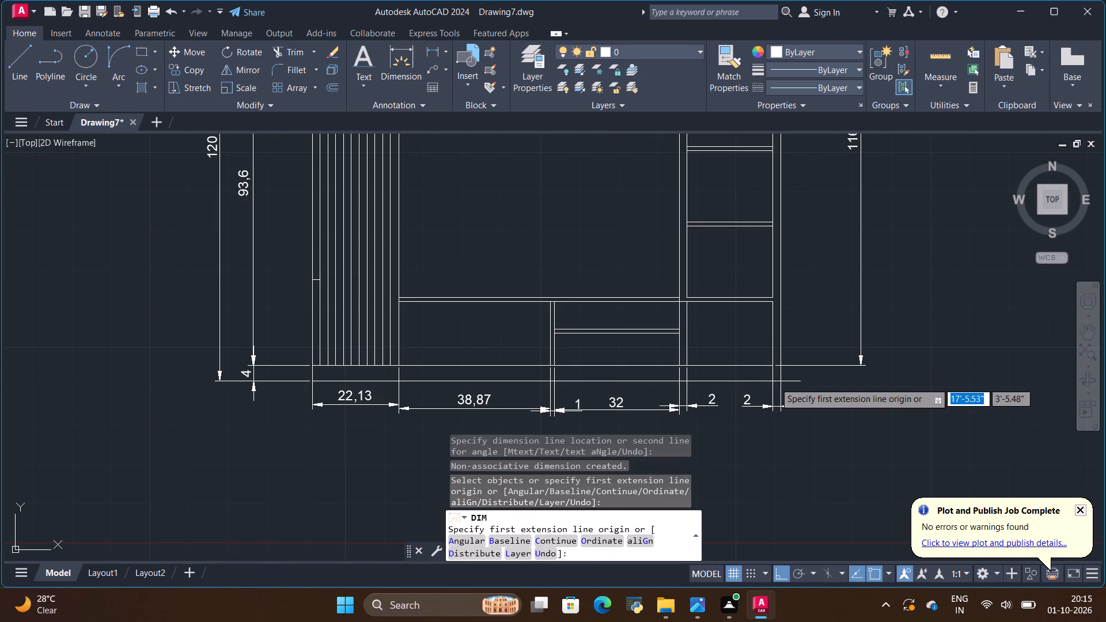
Dimension the unit's overall width along the bottom from outer edge to outer edge, placing it below the row of width dimensions.
scroll(775, 374, up, 2)
click(786, 352)
scroll(823, 355, down, 4)
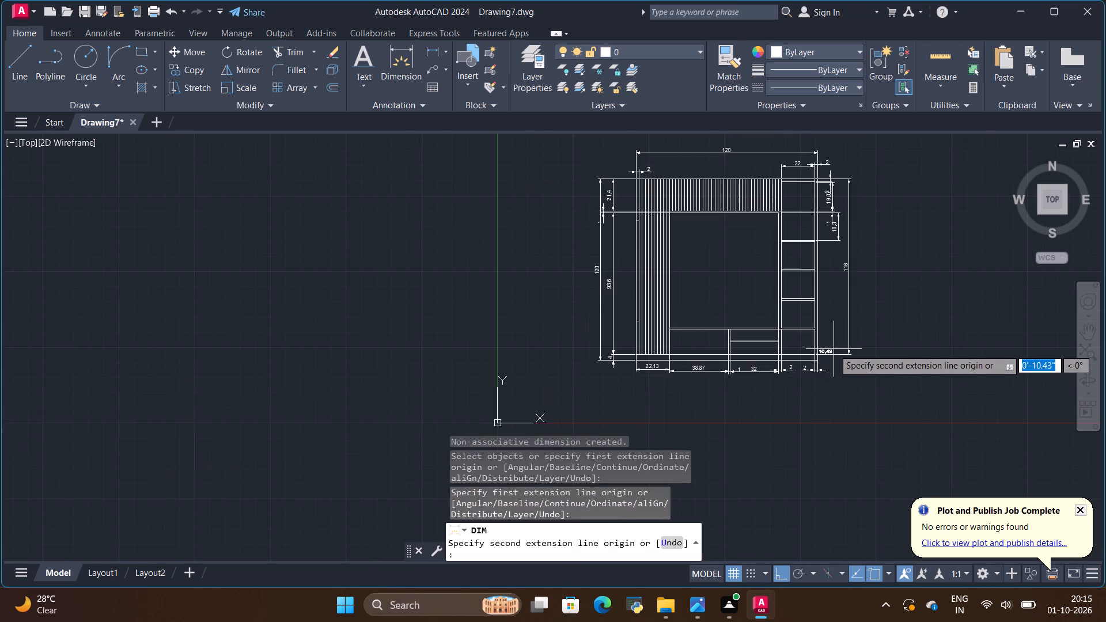
scroll(657, 347, up, 3)
scroll(542, 380, up, 2)
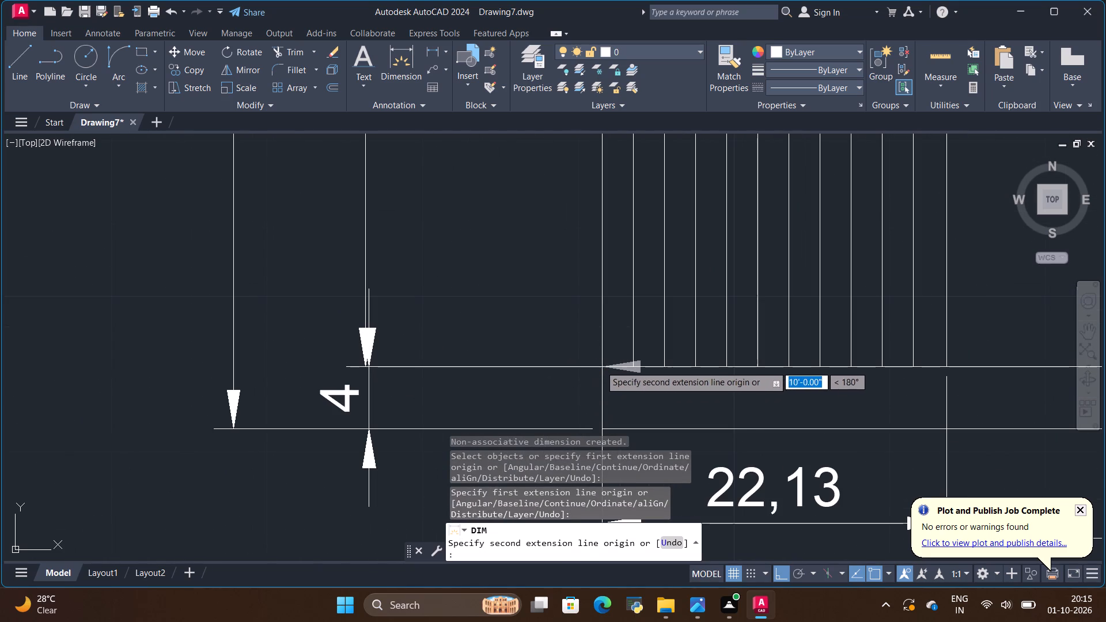
click(601, 365)
scroll(616, 312, down, 4)
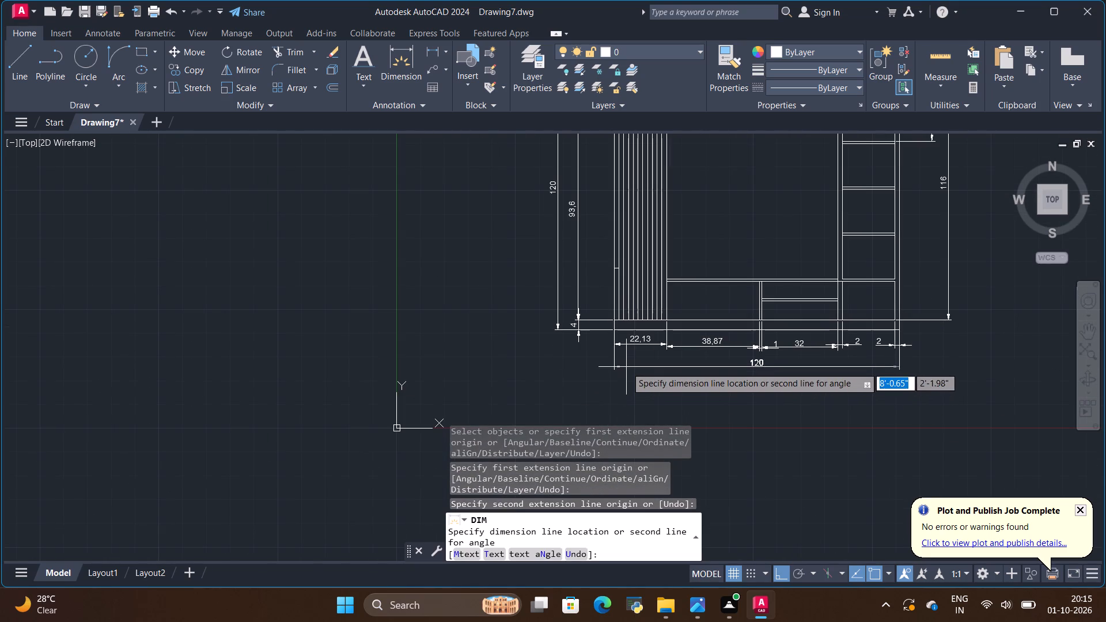
click(626, 370)
Dimension the drawer section's upper opening height from the cabinet top's underside to the middle shelf, placing it right of the unit.
scroll(590, 414, down, 3)
scroll(627, 382, up, 2)
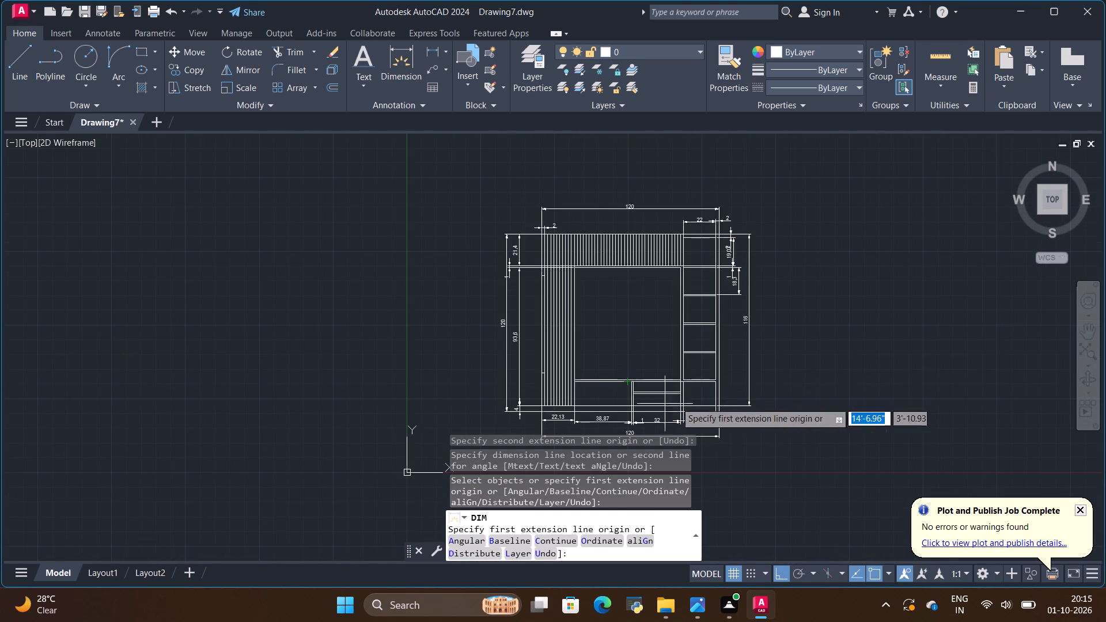
scroll(752, 358, down, 1)
scroll(725, 424, up, 3)
scroll(726, 424, down, 2)
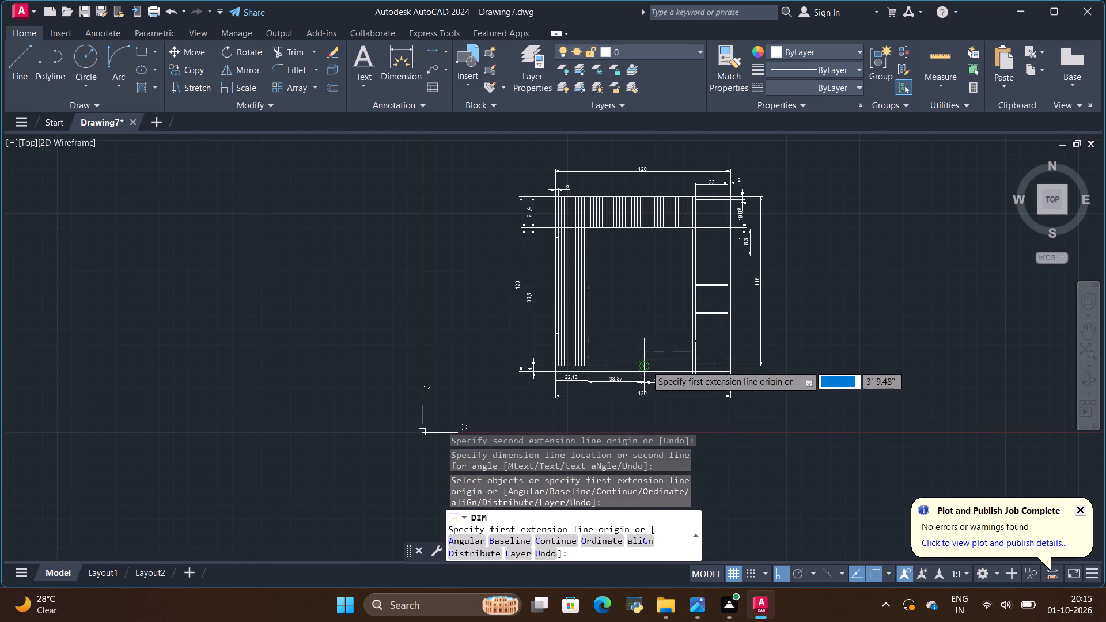
scroll(646, 366, up, 5)
scroll(656, 287, up, 1)
scroll(657, 285, down, 1)
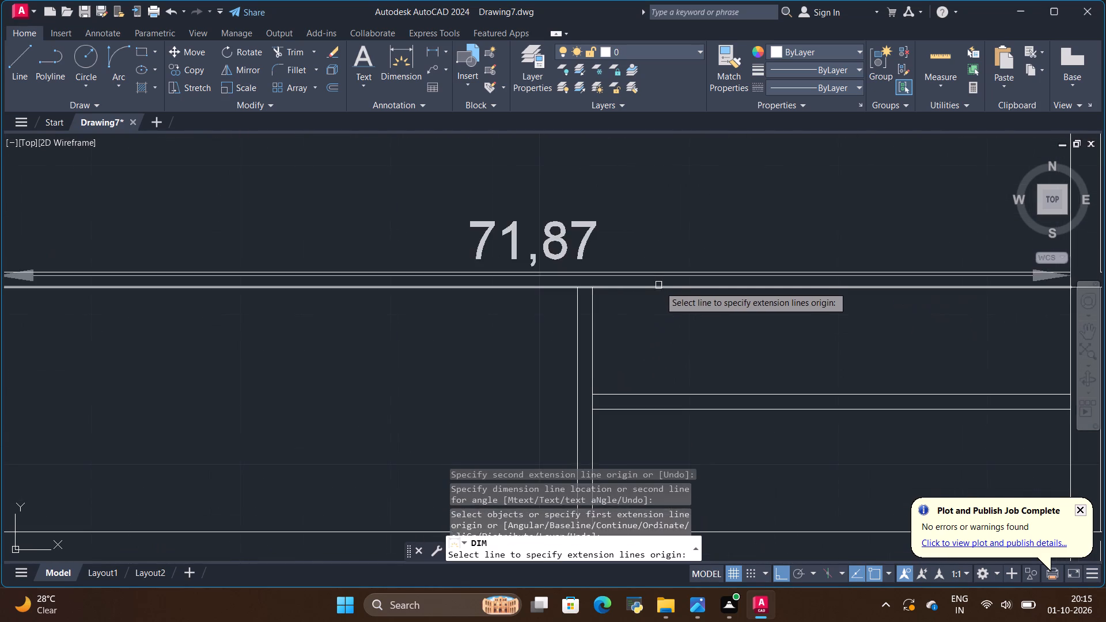
scroll(663, 287, down, 2)
scroll(844, 340, down, 2)
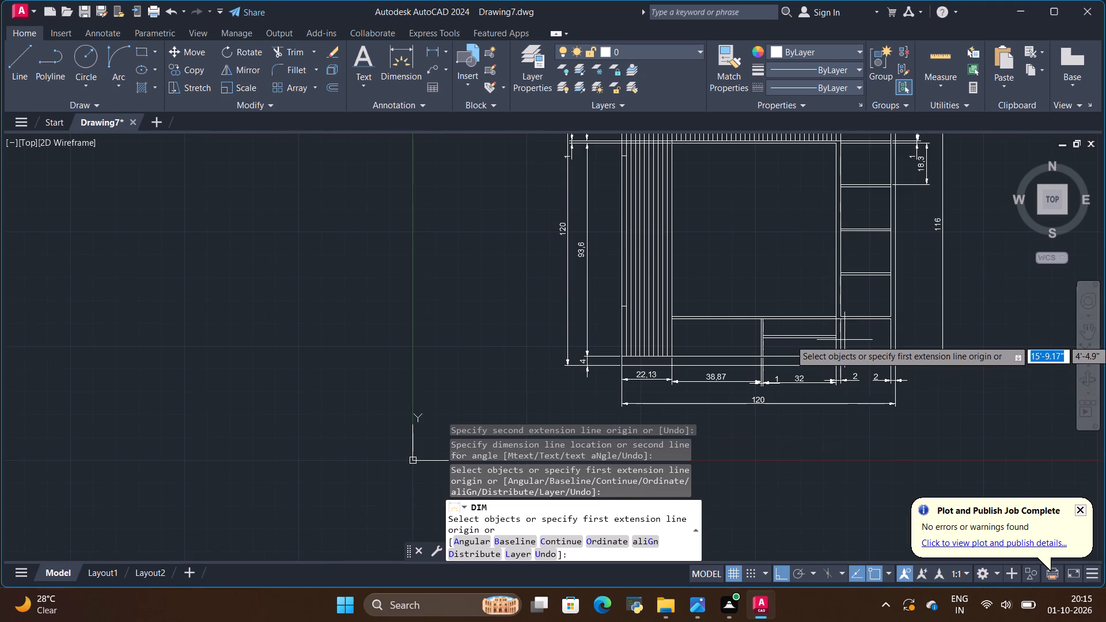
scroll(891, 340, up, 2)
scroll(751, 323, up, 1)
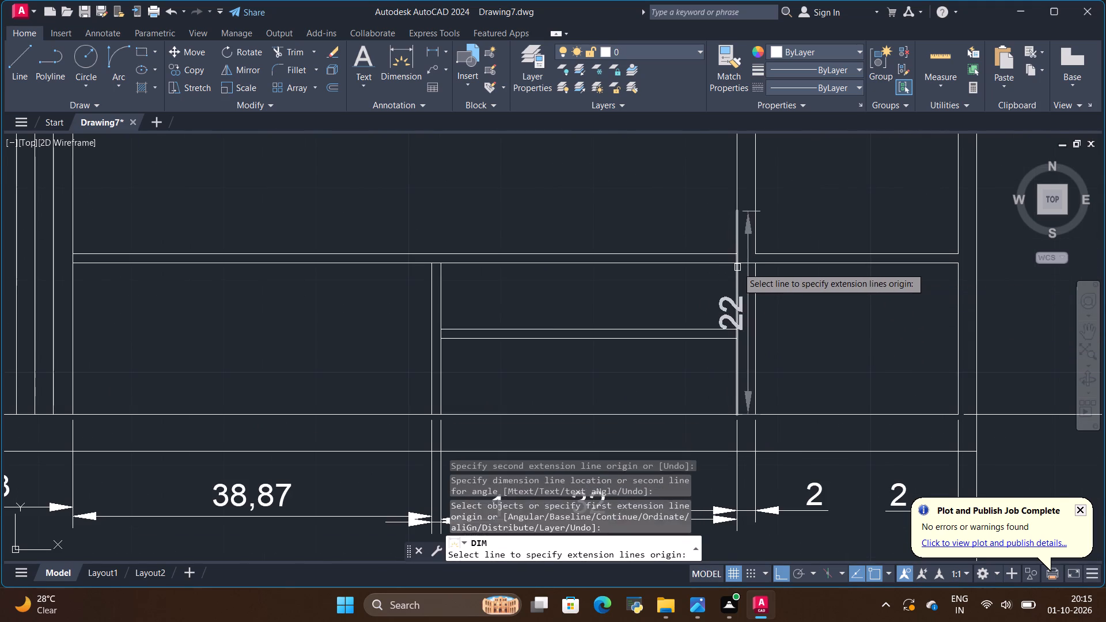
click(738, 264)
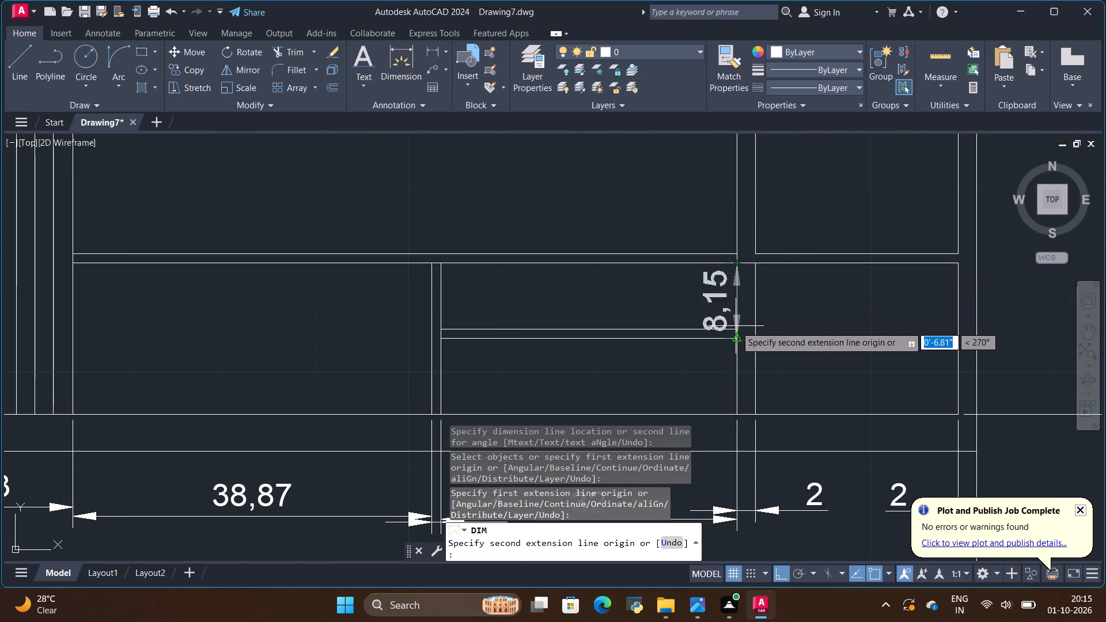
click(736, 328)
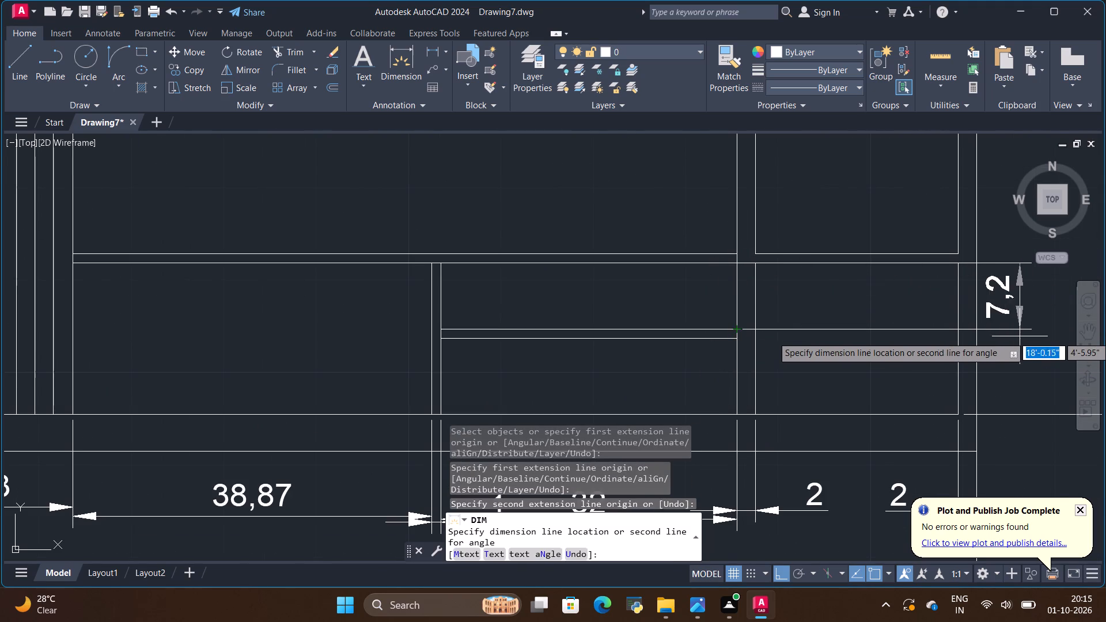
click(1032, 336)
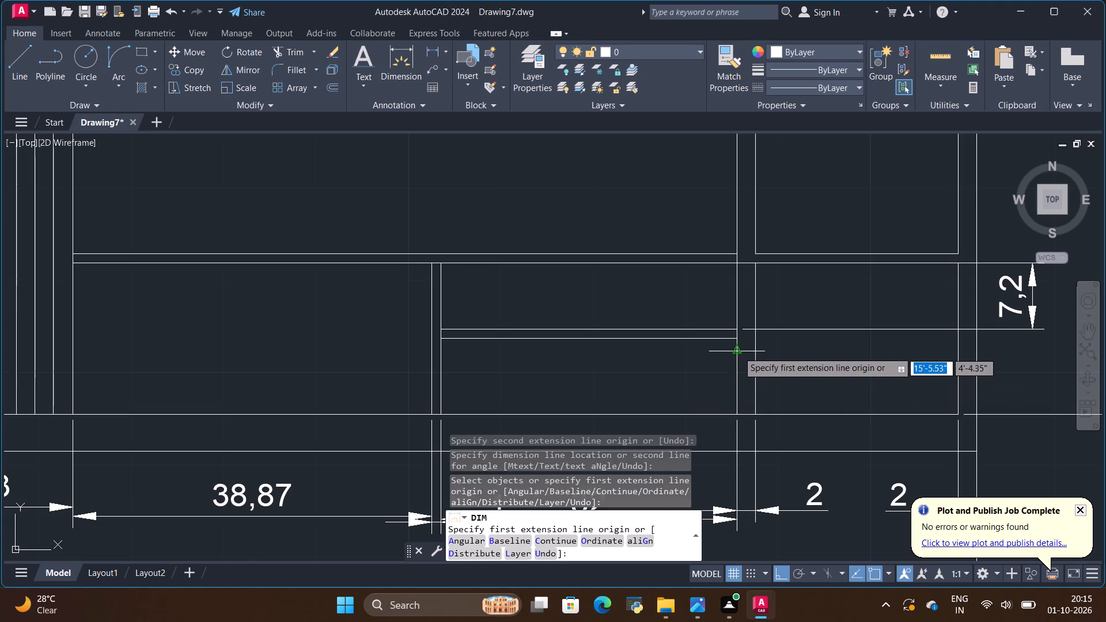
Dimension the thickness of the drawer section's middle shelf, placing it right of the unit beneath the upper opening's height dimension.
scroll(738, 348, up, 4)
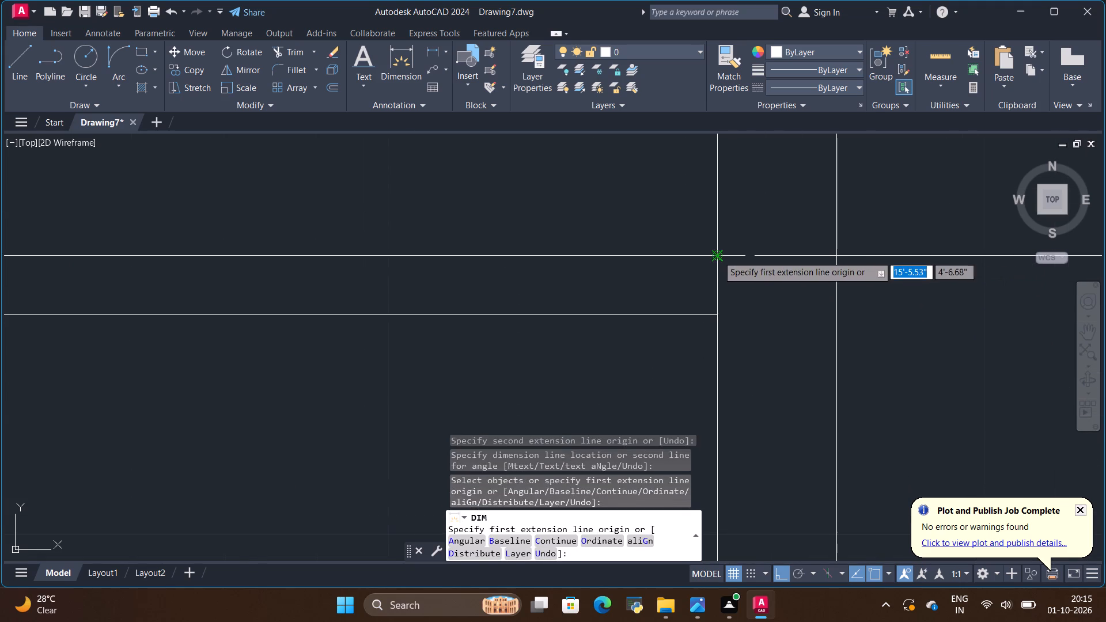
click(718, 256)
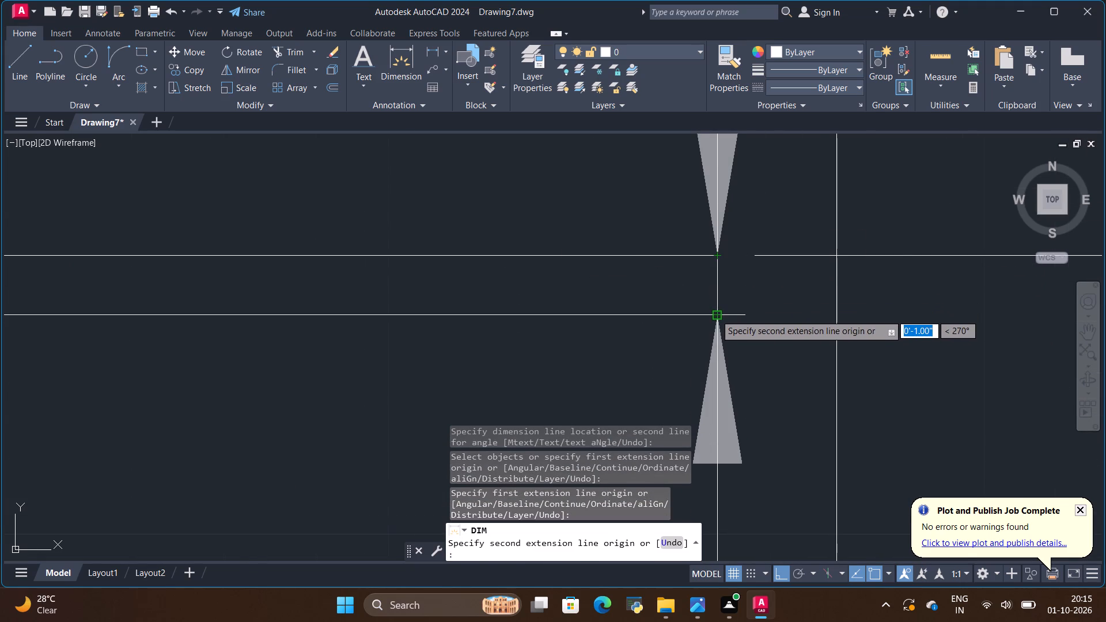
click(715, 314)
scroll(546, 333, down, 3)
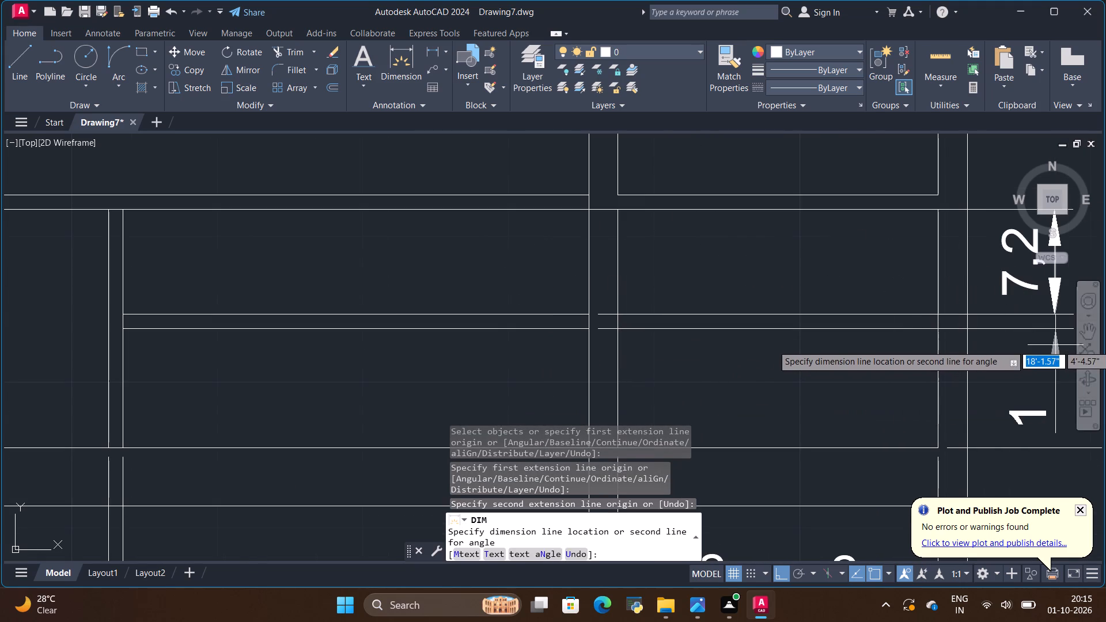
click(1051, 345)
scroll(446, 346, down, 3)
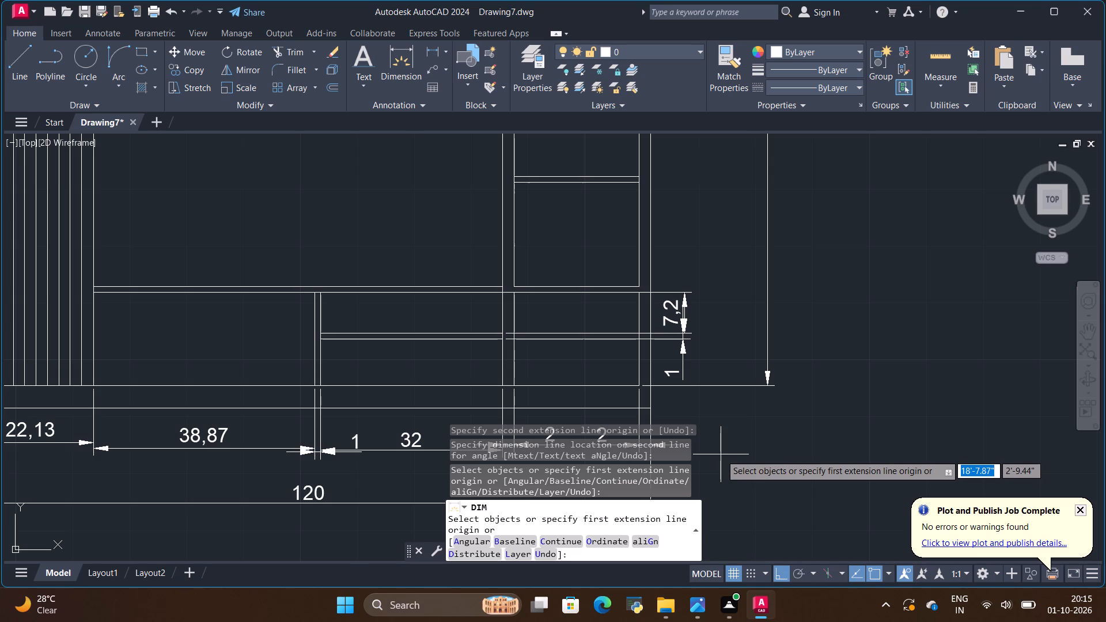
Switch to the reference sheet in Photos and examine the front elevation and the individual component sizes.
scroll(800, 366, down, 4)
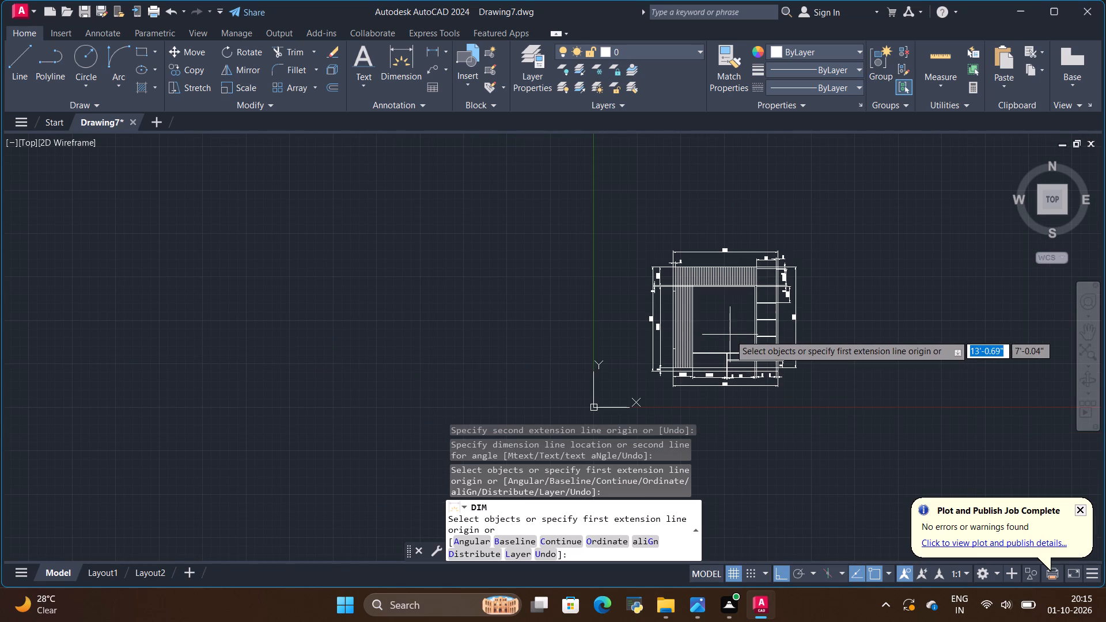
click(694, 606)
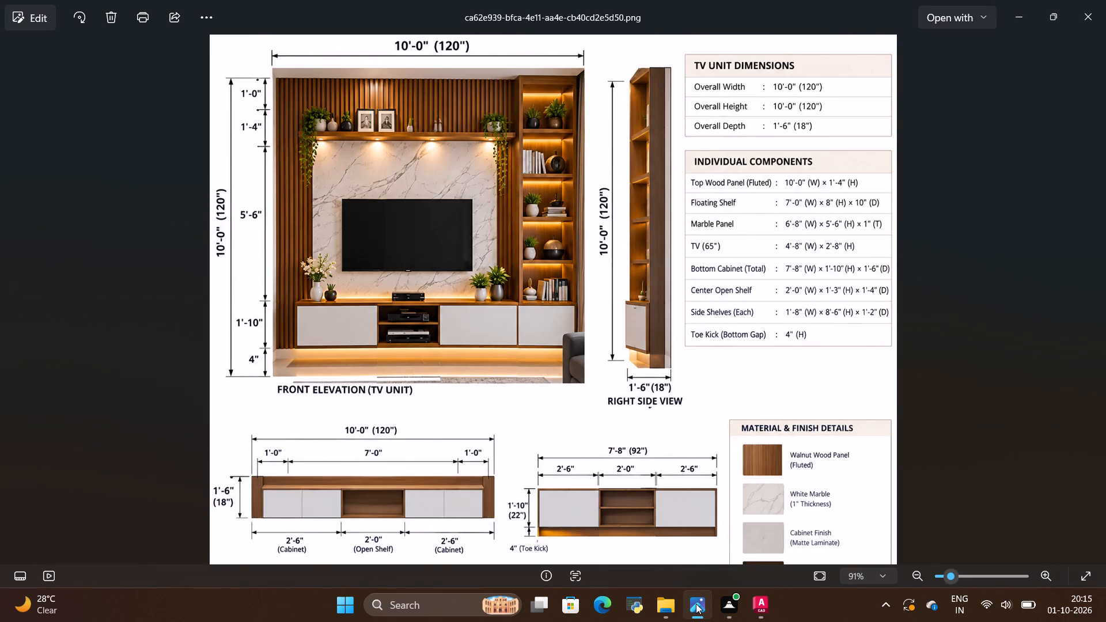
click(696, 610)
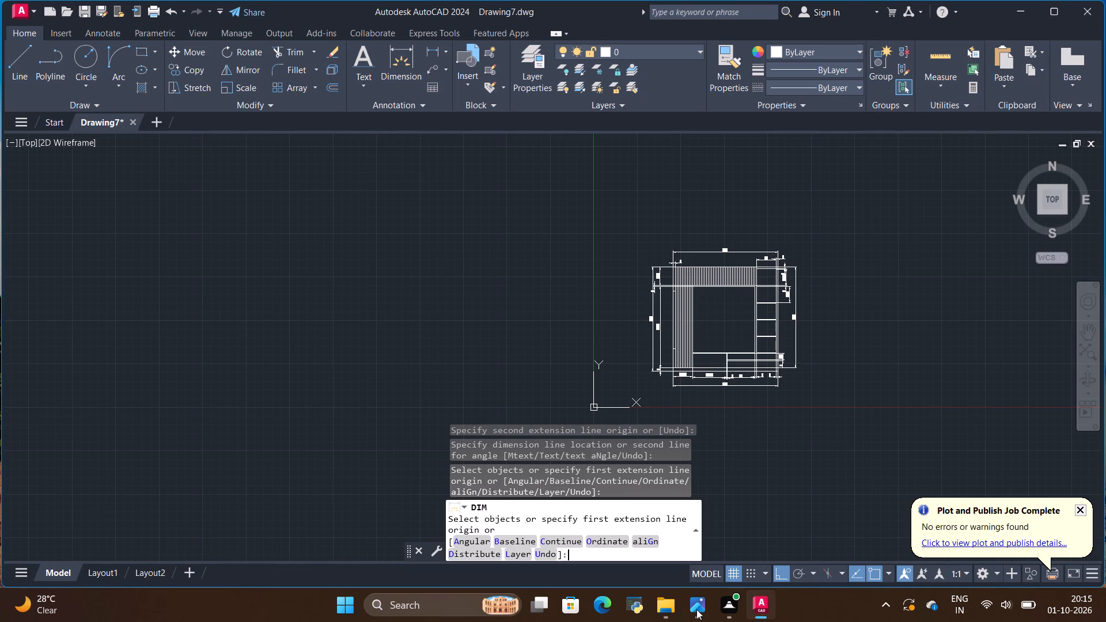
click(696, 609)
scroll(807, 165, up, 3)
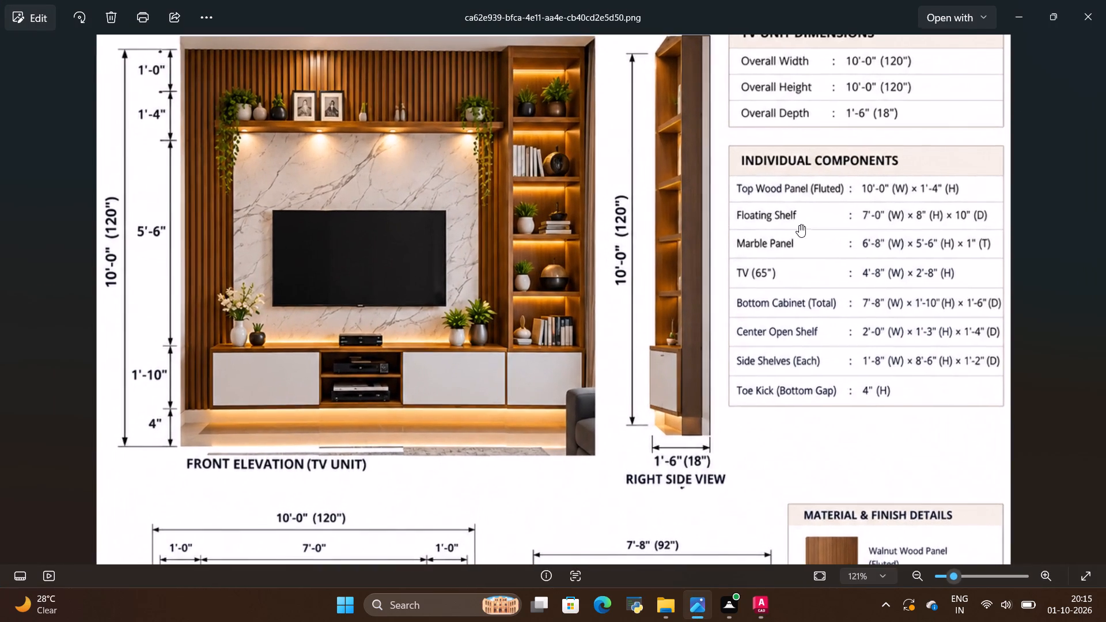
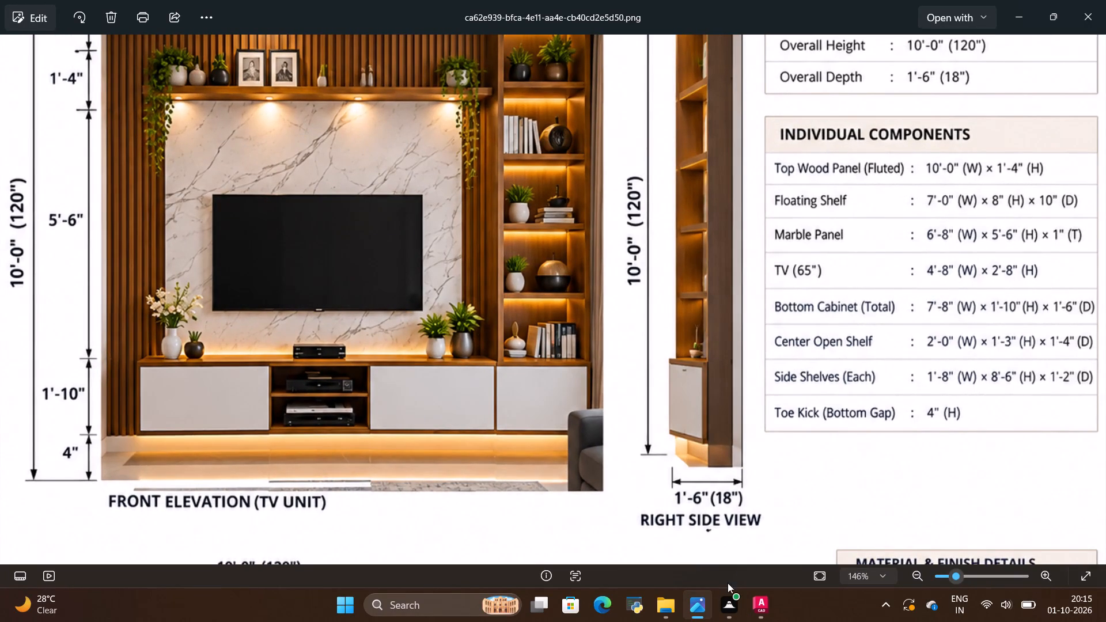
Switch back to the TV unit elevation drawing in AutoCAD.
click(763, 601)
scroll(771, 312, up, 2)
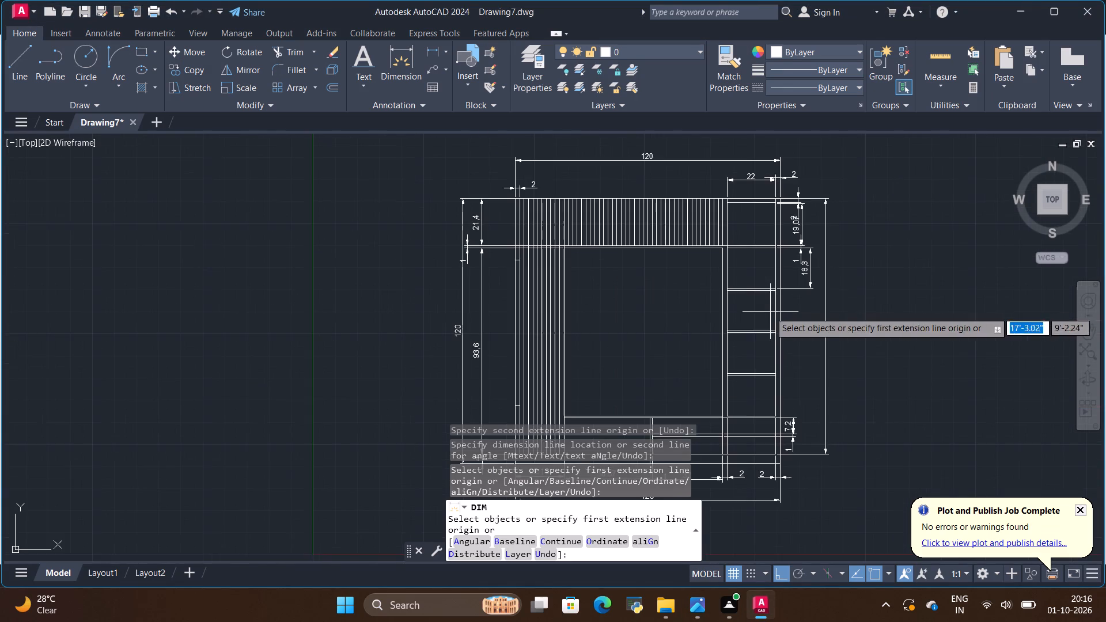
scroll(703, 315, up, 1)
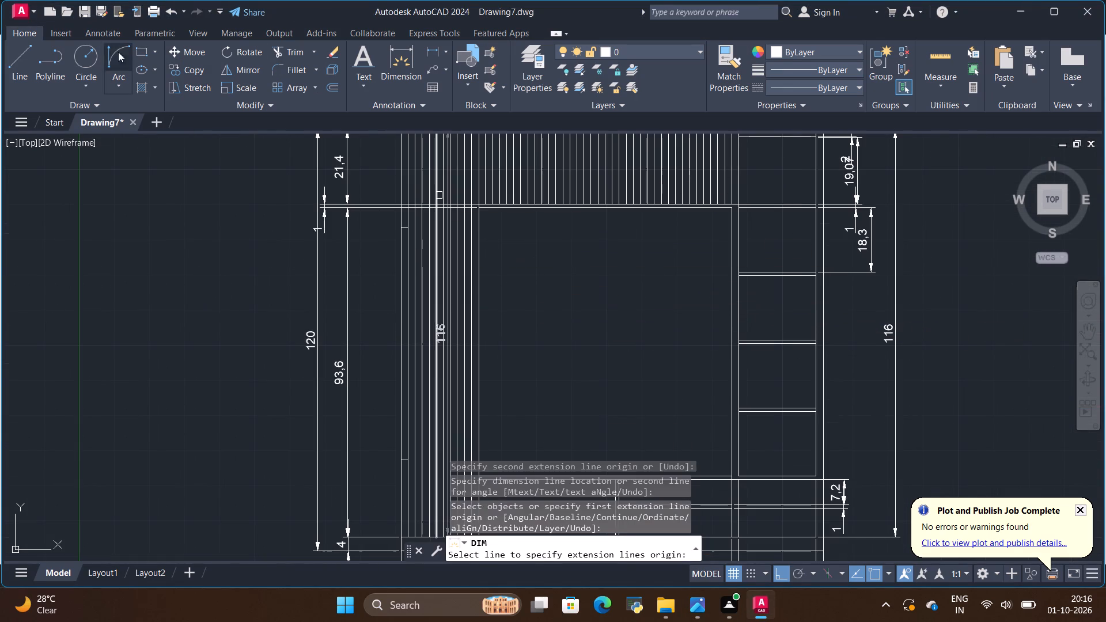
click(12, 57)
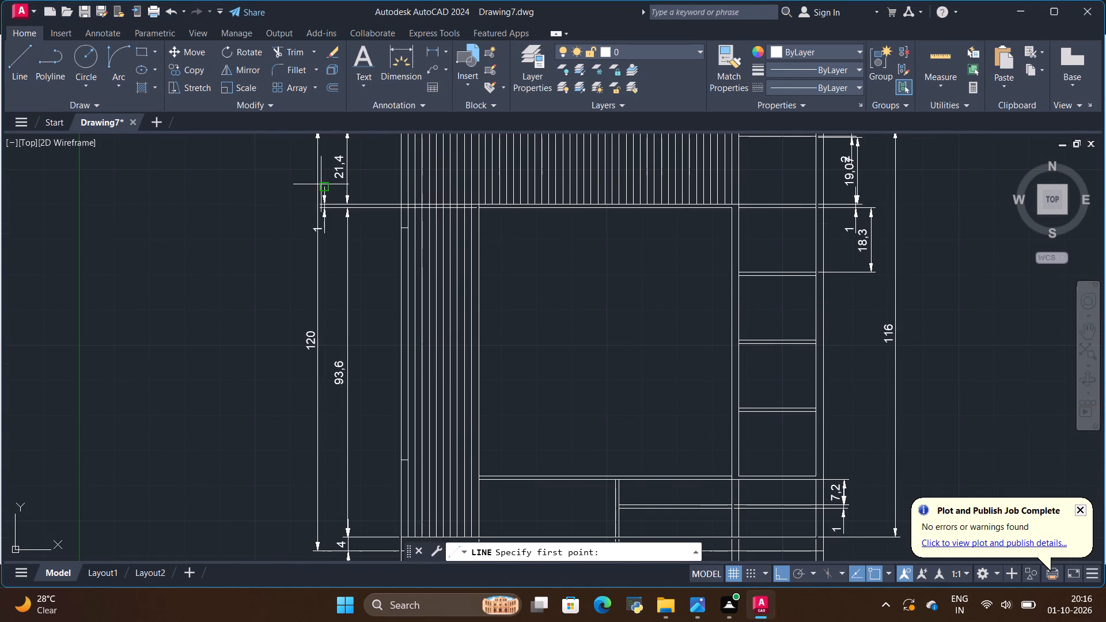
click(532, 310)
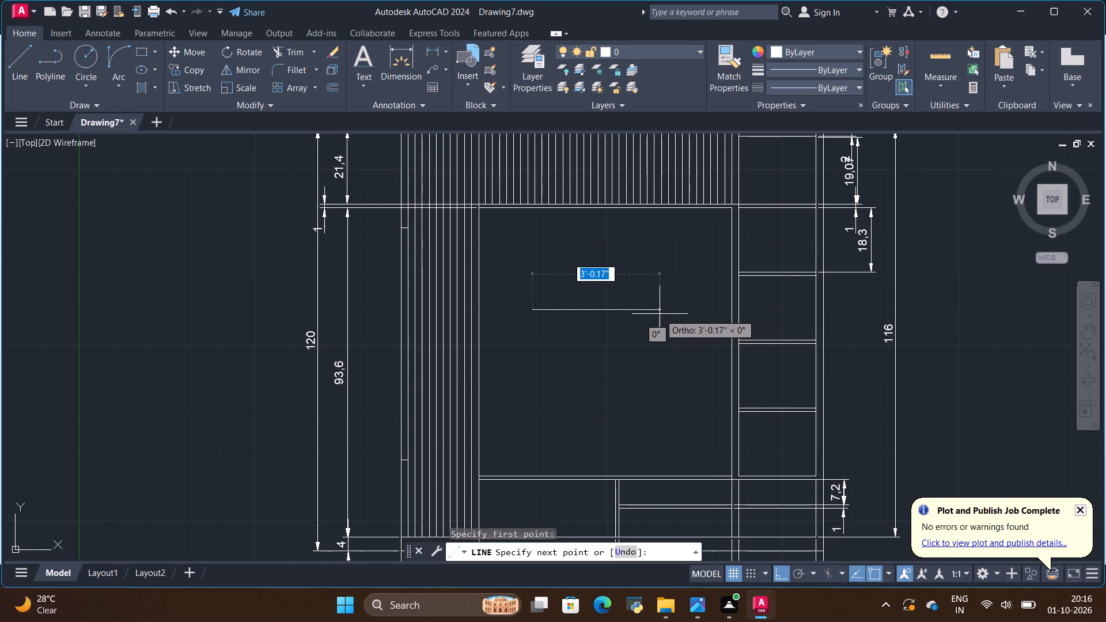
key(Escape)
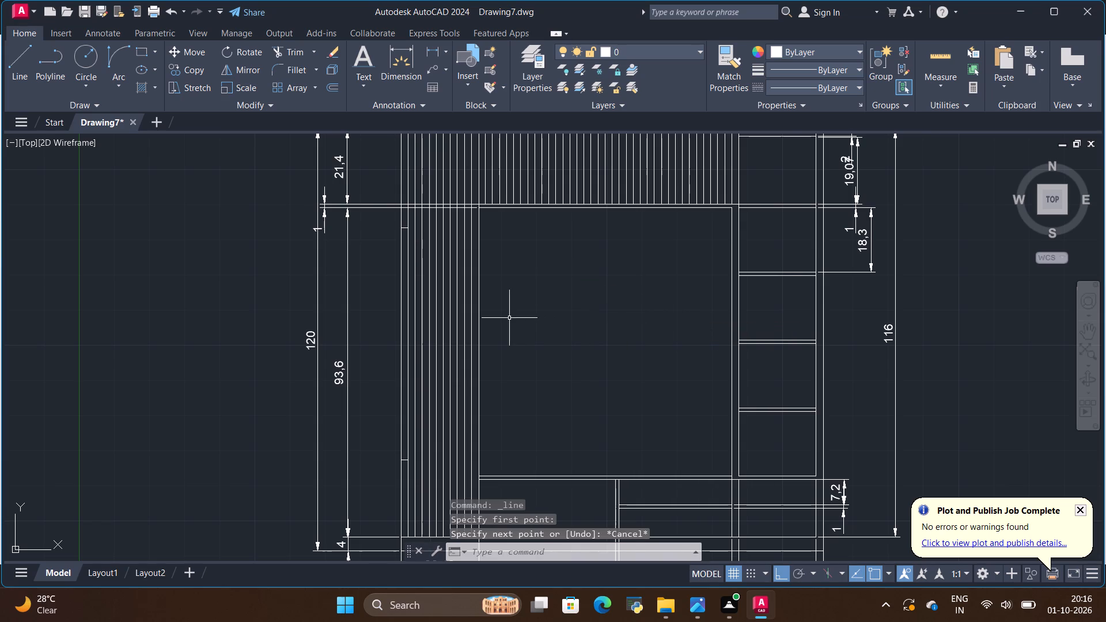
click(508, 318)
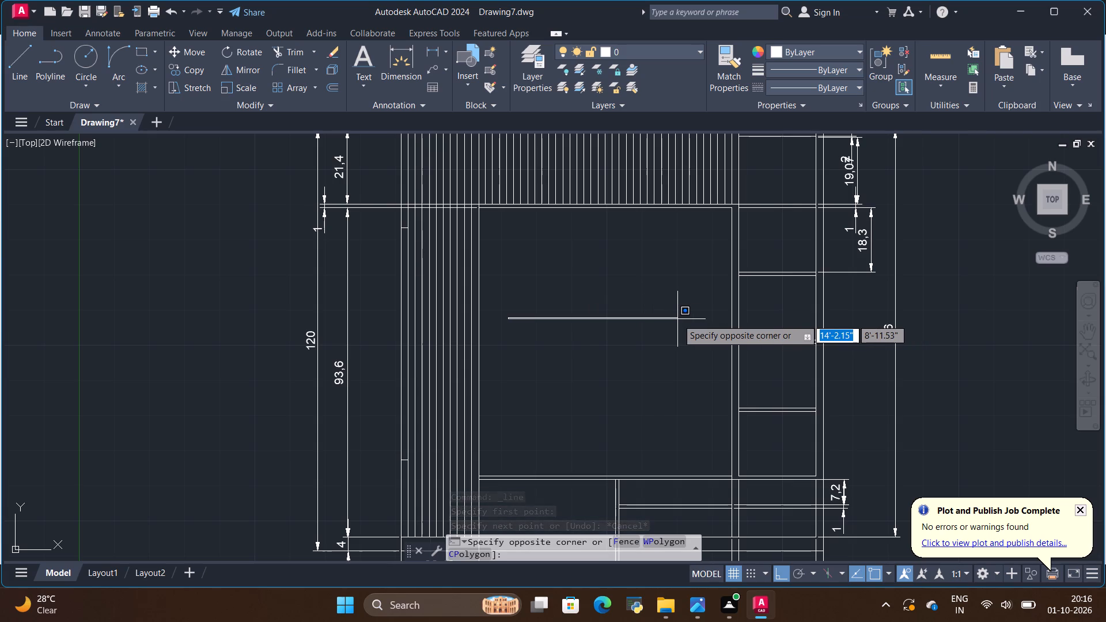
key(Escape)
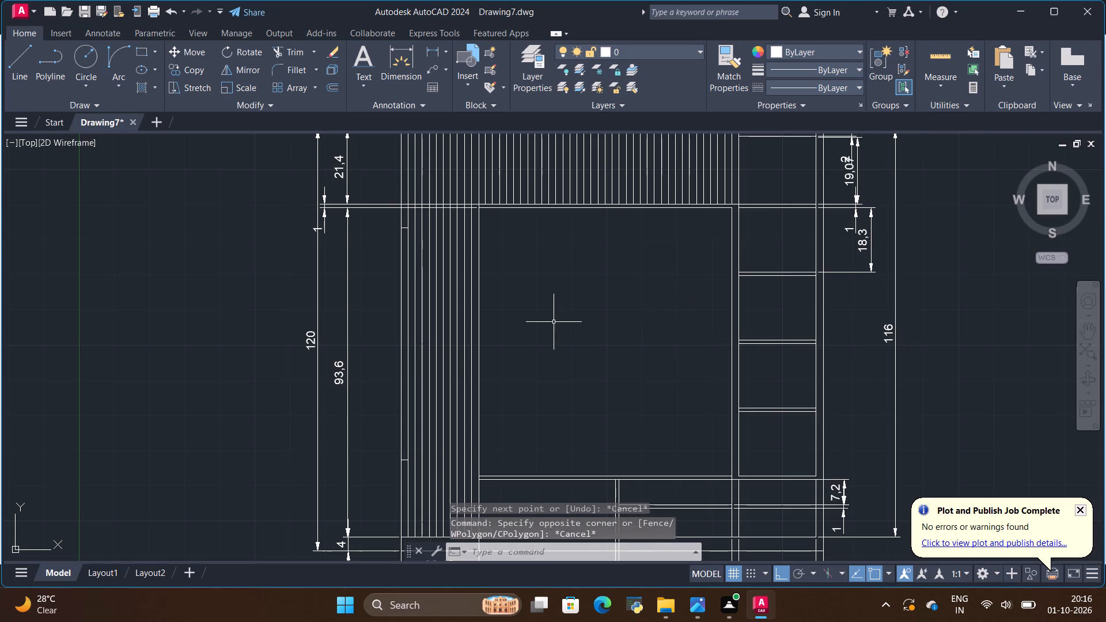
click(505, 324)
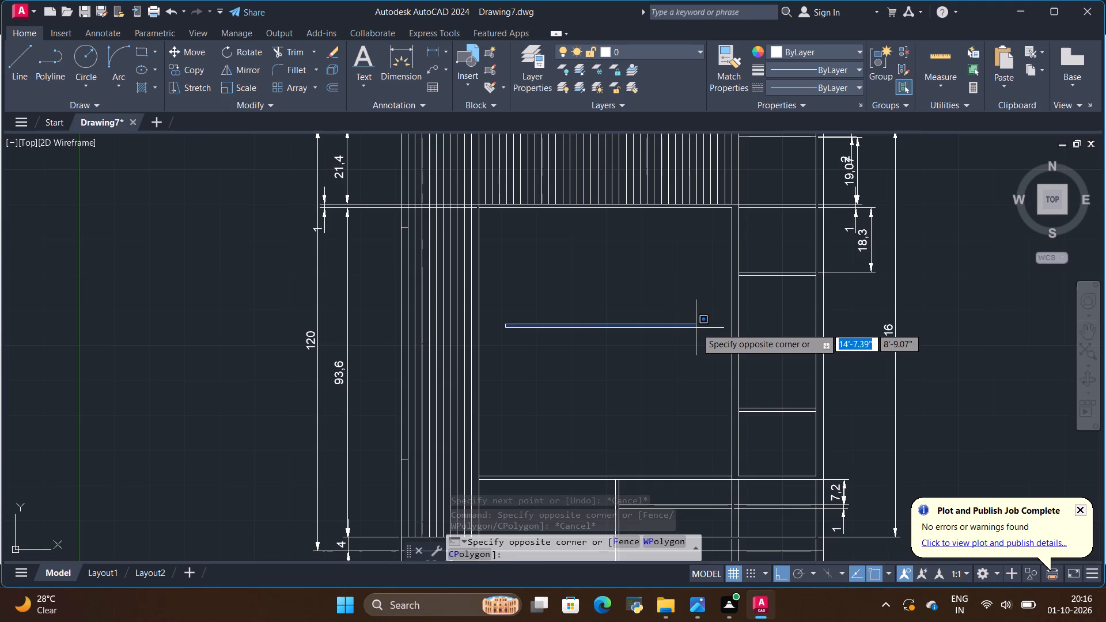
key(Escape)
Draw a 4'6" horizontal line inside the central back panel as the TV's top edge.
click(15, 52)
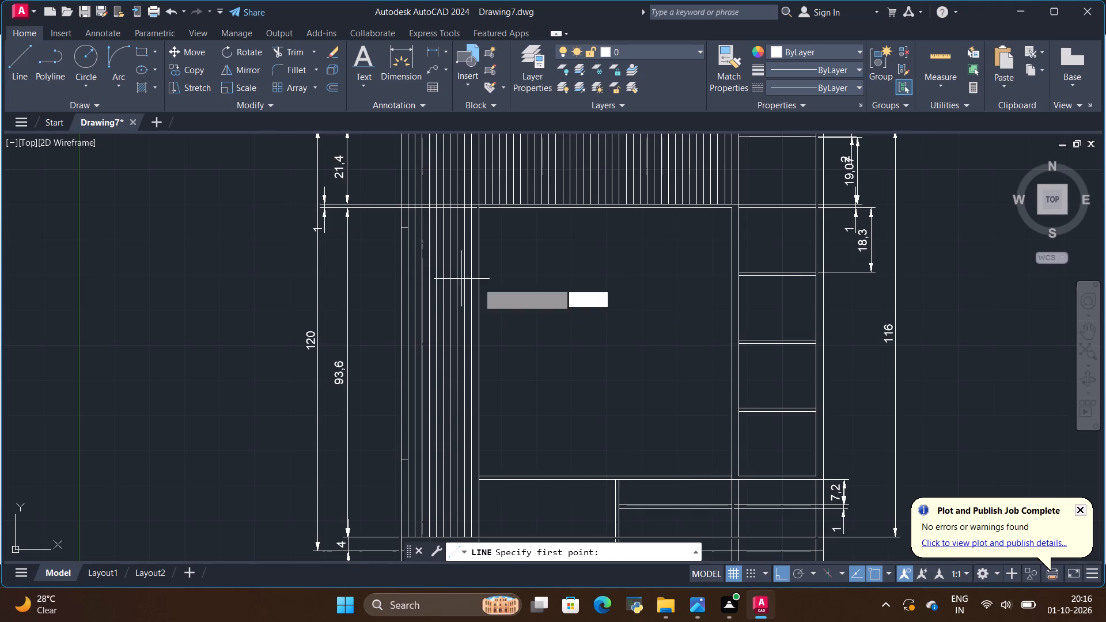
click(505, 318)
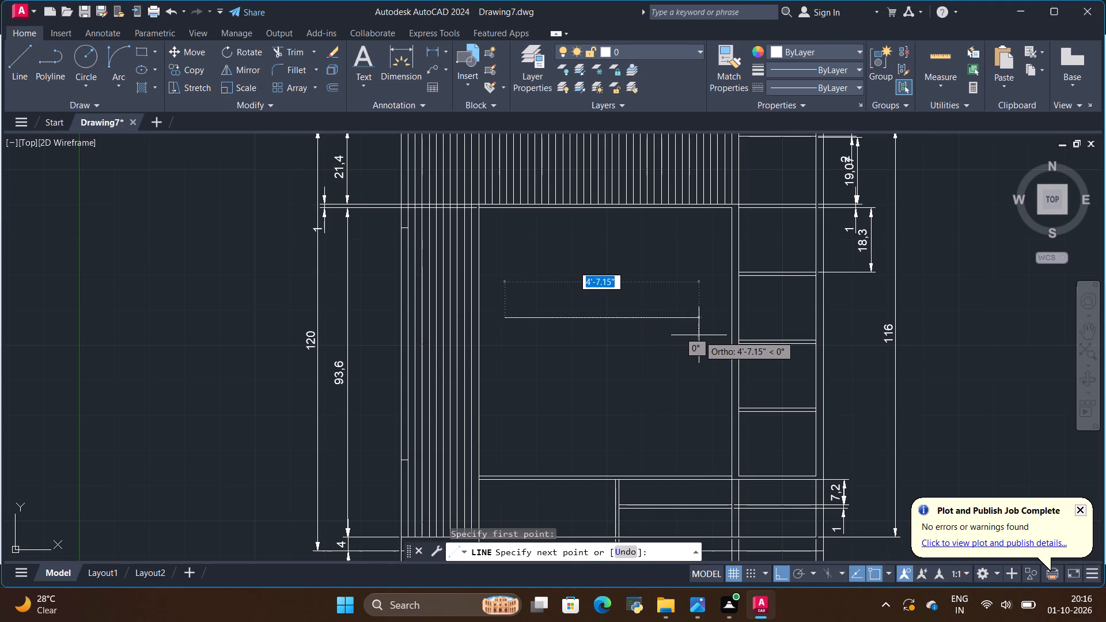
key(BackSpace)
key(BackSpace)
text(4')
key(6)
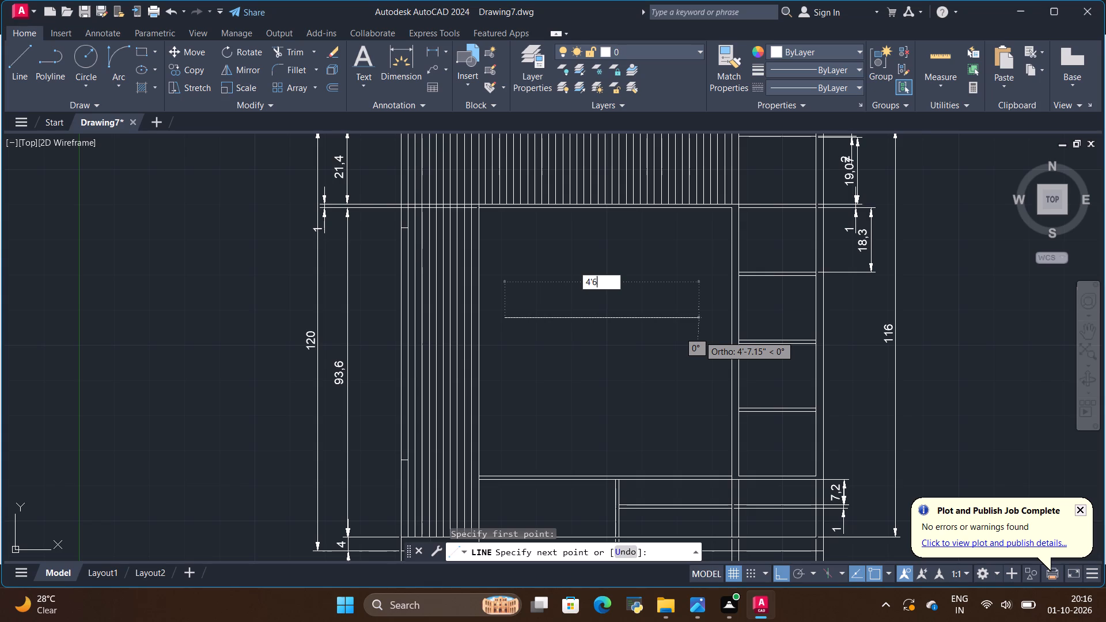
key(shift+quotedbl)
key(Return)
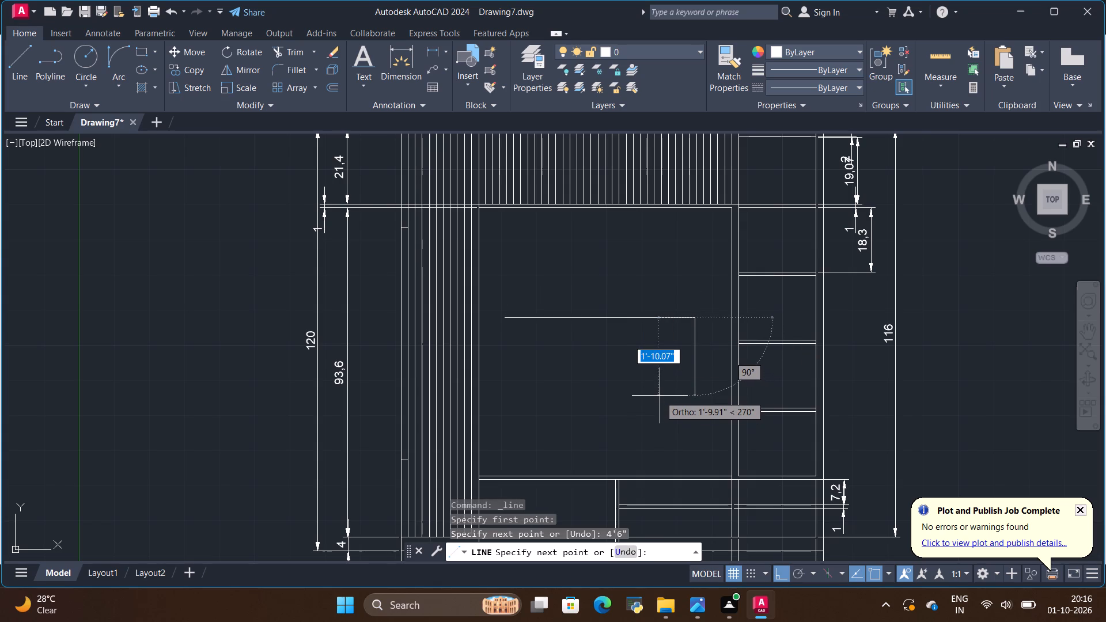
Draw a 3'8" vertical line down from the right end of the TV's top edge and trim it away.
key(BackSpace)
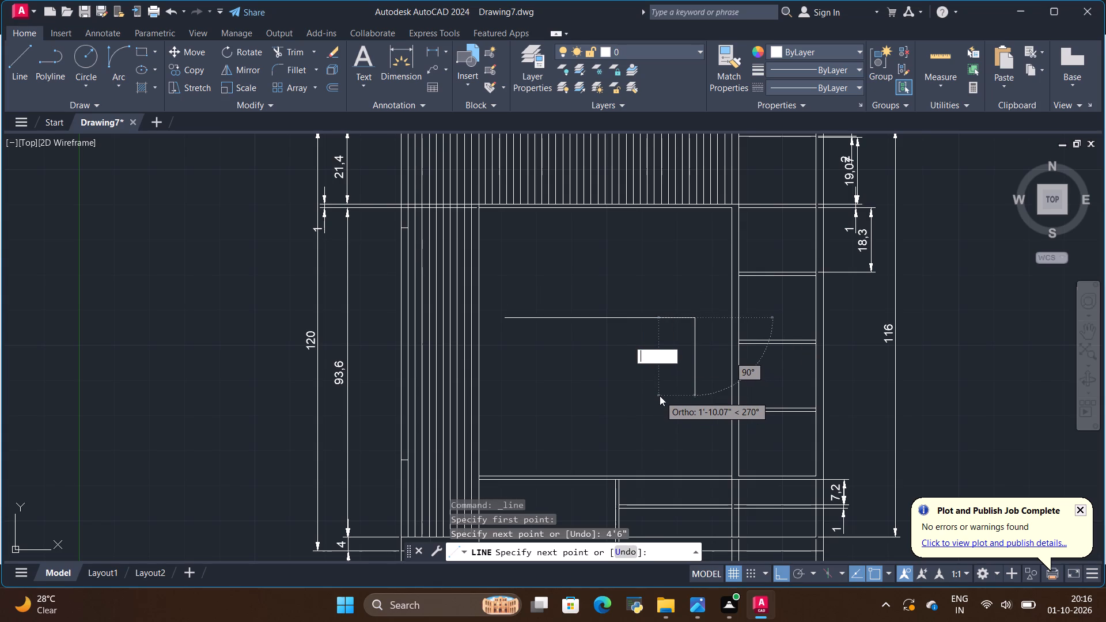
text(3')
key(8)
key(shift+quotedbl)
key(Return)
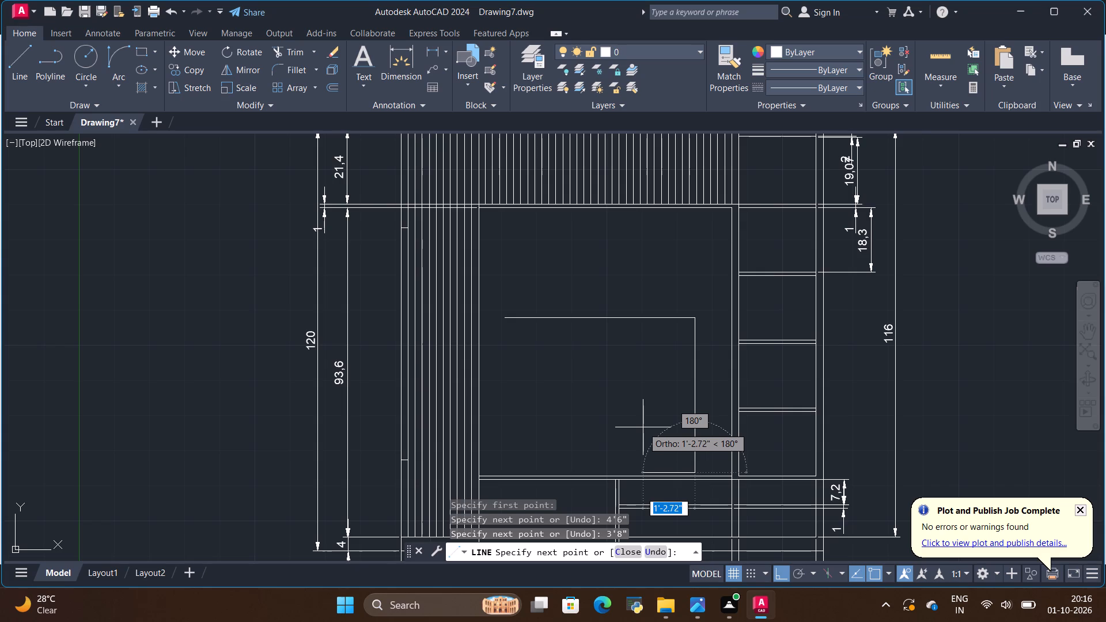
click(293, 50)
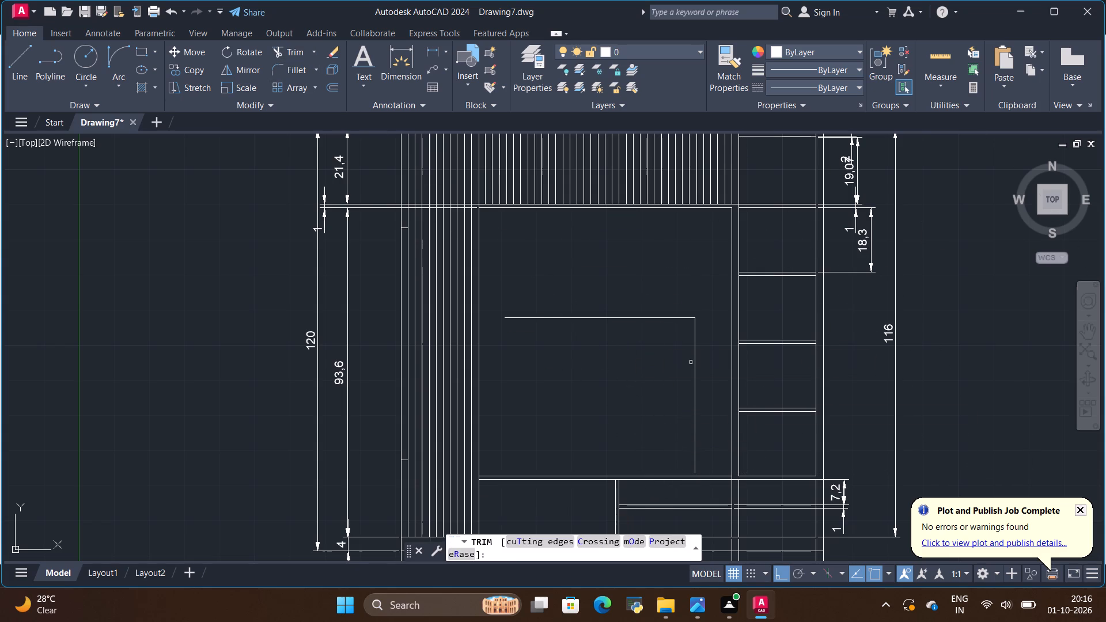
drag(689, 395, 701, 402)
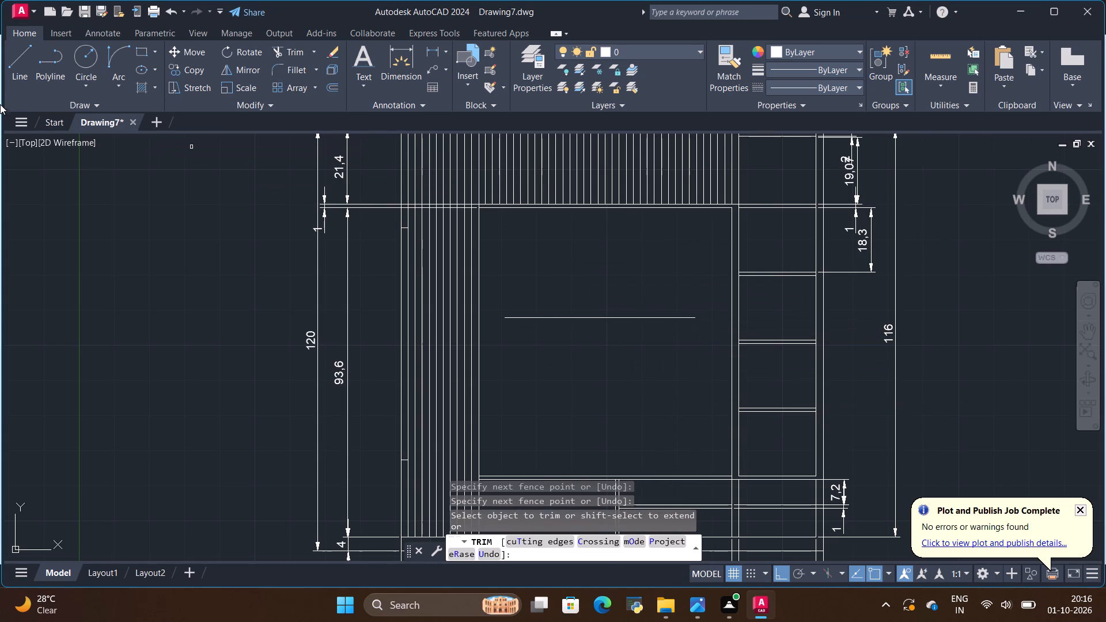
Draw a 3' vertical line down from the right end of the TV's top edge as its side edge.
click(19, 70)
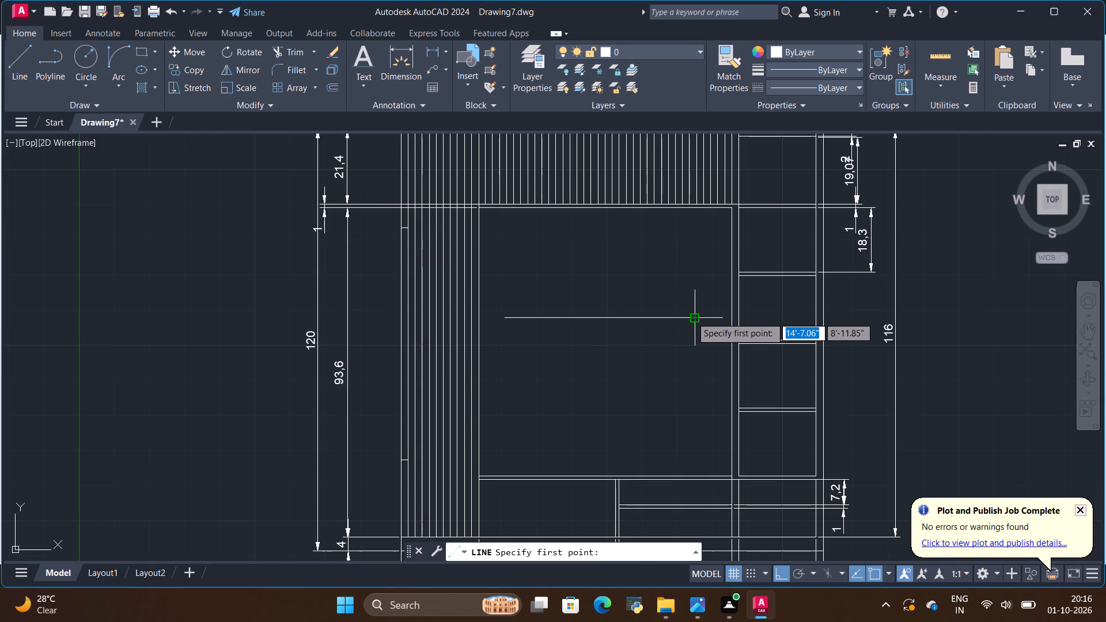
click(691, 317)
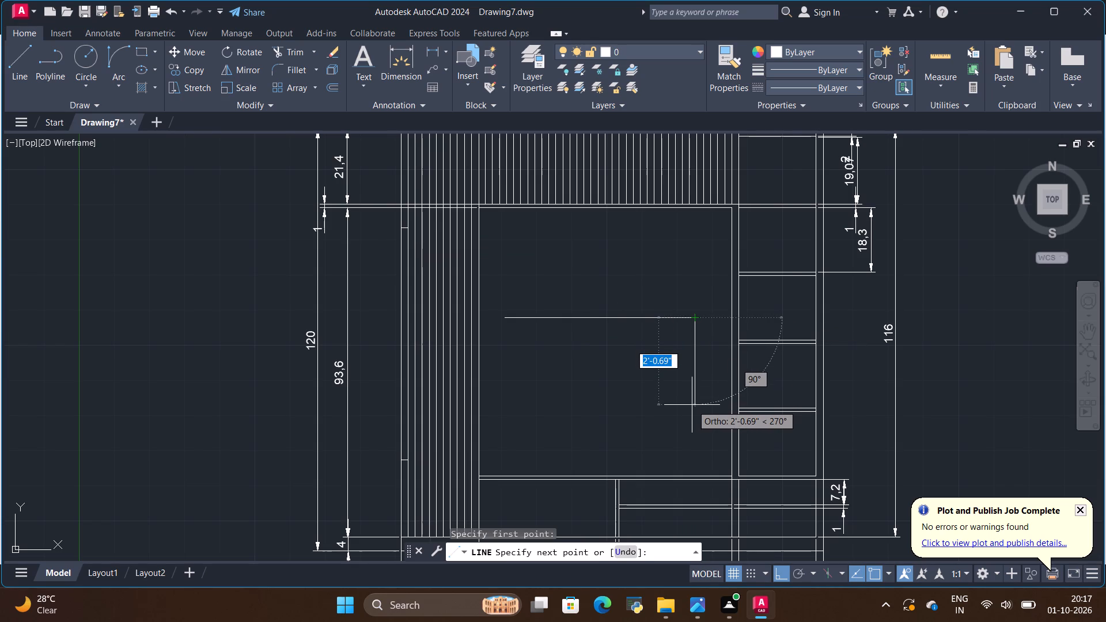
key(BackSpace)
key(BackSpace)
key(3)
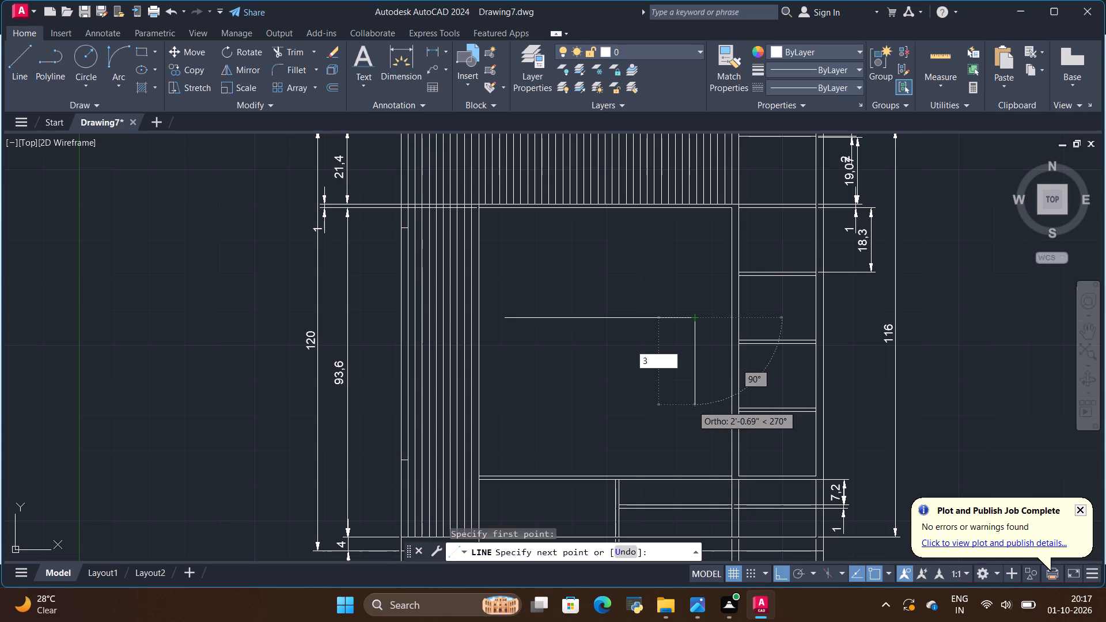
key(apostrophe)
key(apostrophe)
key(BackSpace)
key(Return)
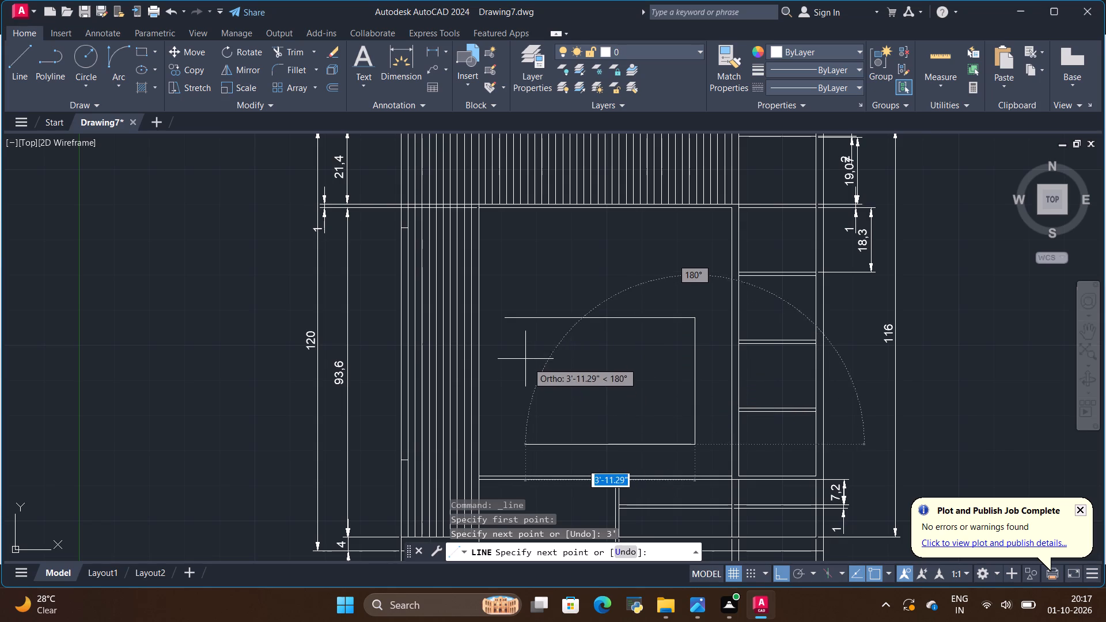
key(Escape)
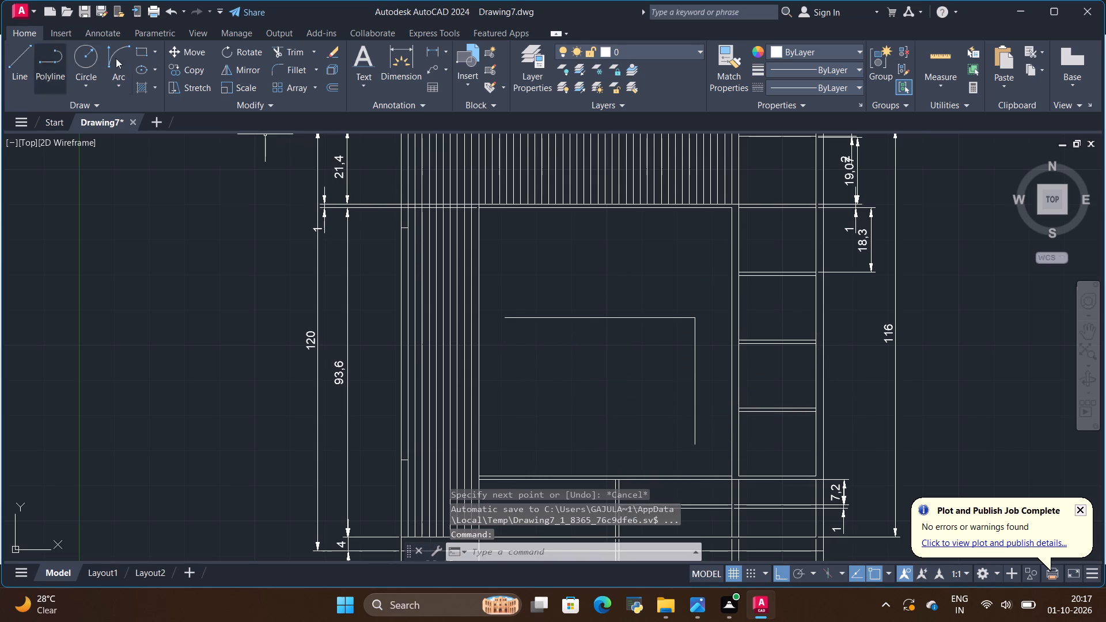
Draw the 4'-6" by 3' TV rectangle from the top line's left end to the side line's lower end.
click(145, 52)
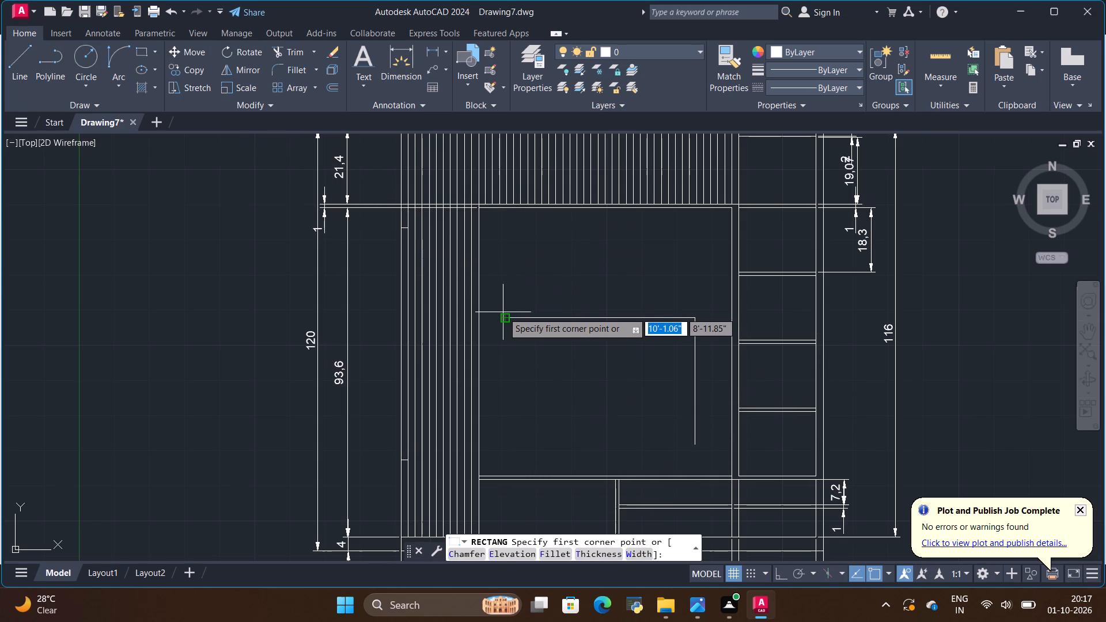
click(505, 312)
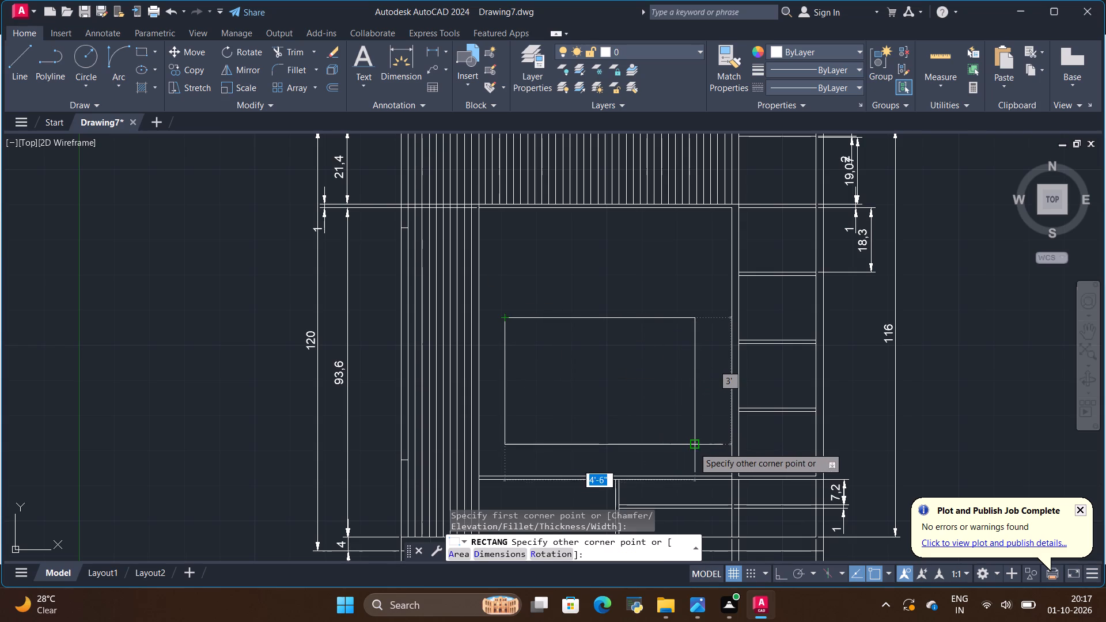
click(694, 447)
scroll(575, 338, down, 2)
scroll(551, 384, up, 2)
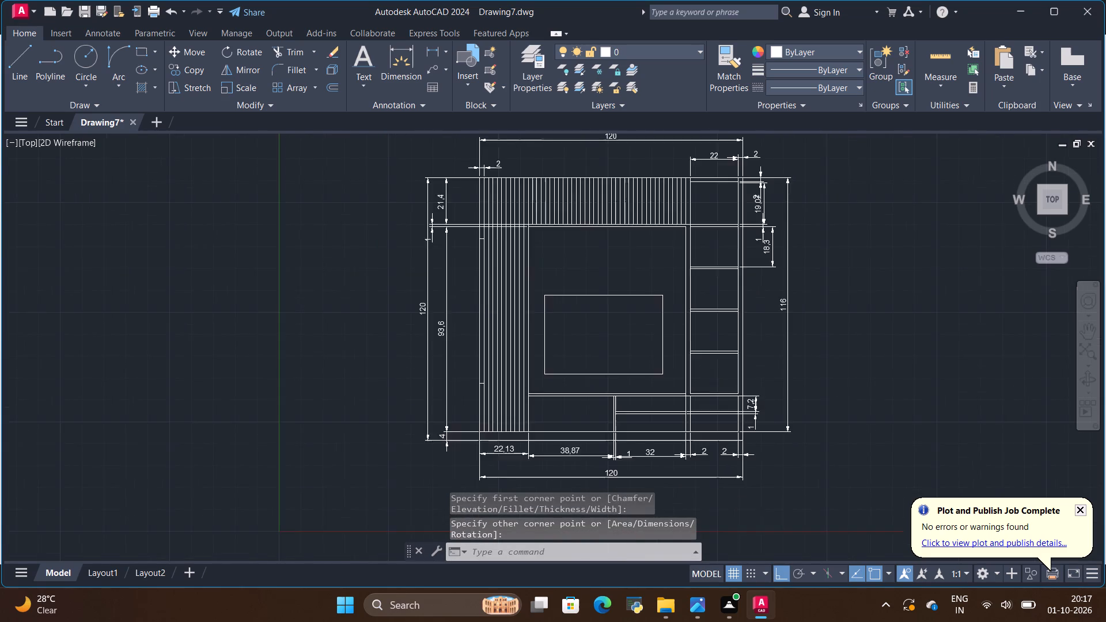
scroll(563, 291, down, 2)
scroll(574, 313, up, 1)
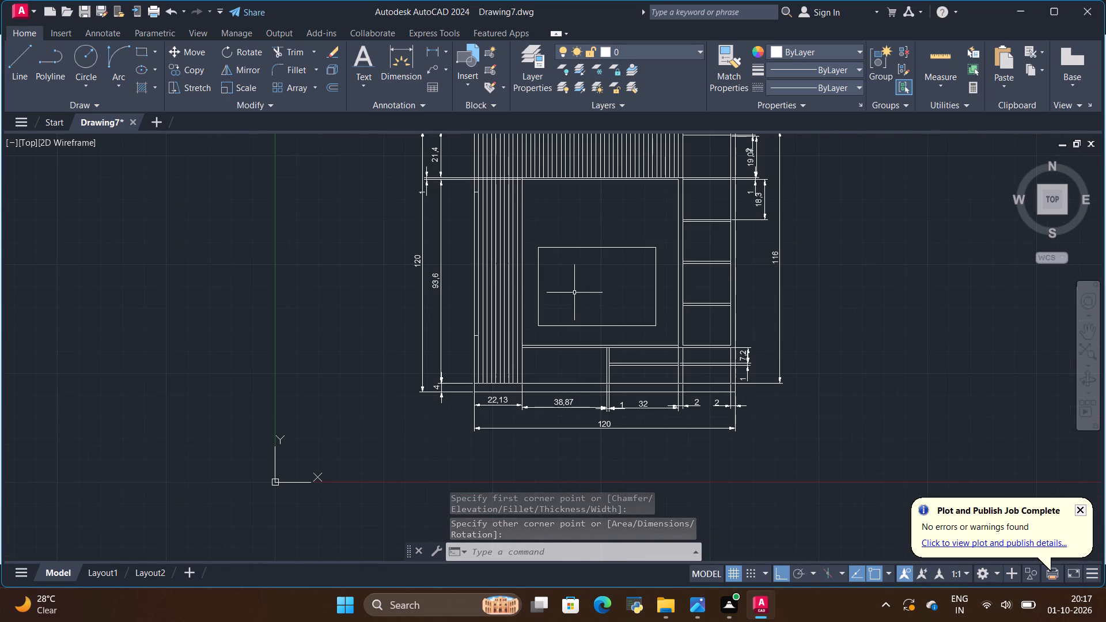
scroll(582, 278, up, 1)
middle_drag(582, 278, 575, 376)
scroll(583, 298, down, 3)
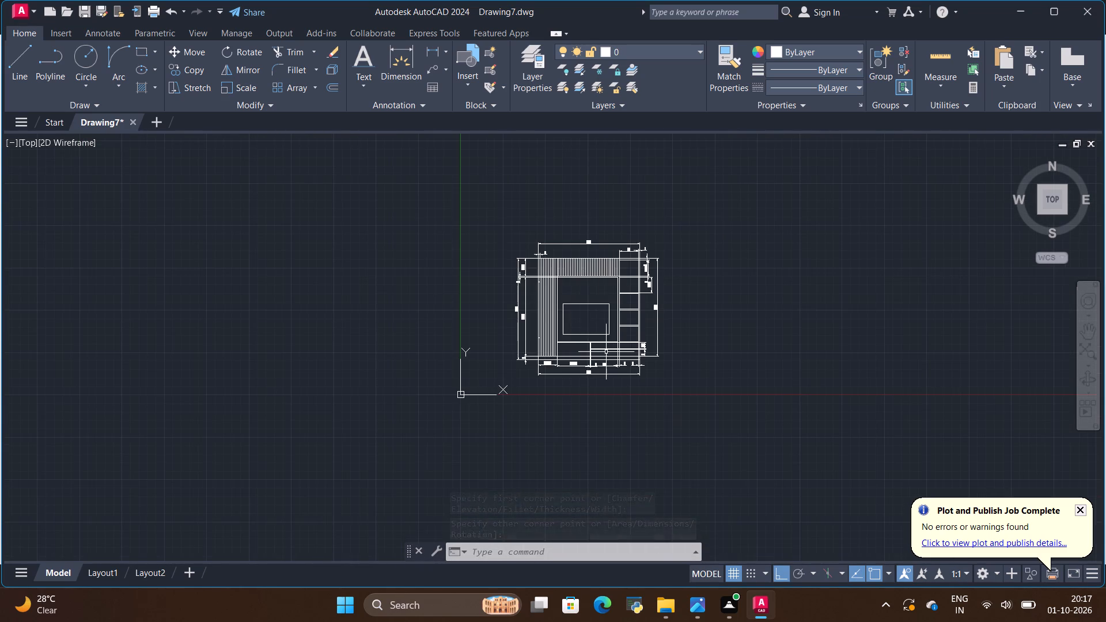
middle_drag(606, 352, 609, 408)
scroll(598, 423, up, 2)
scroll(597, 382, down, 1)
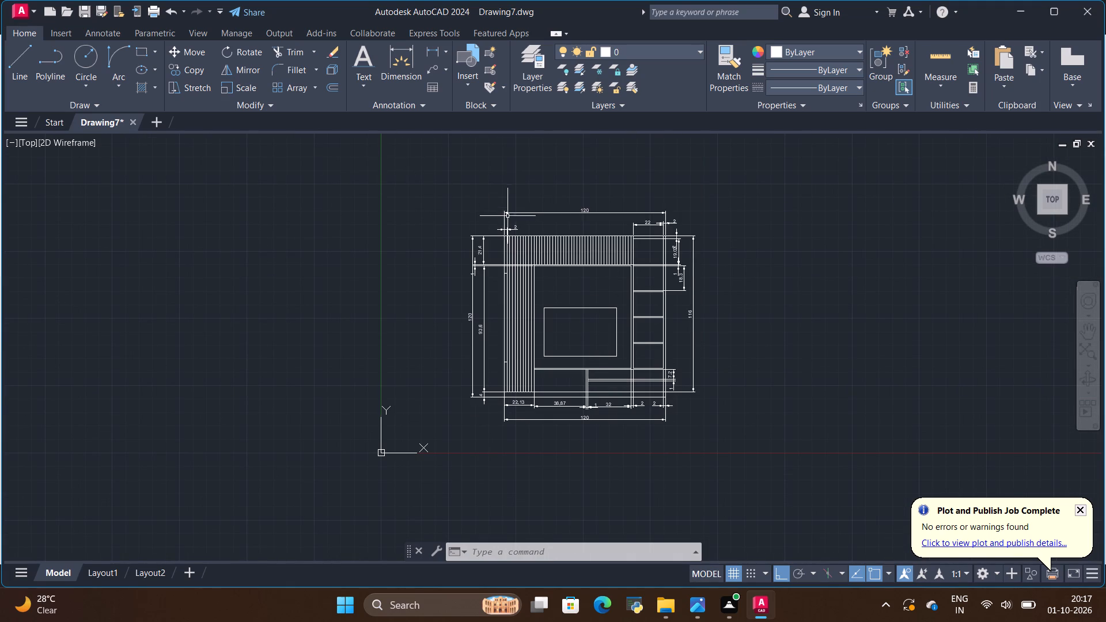
Dimension the TV rectangle's height along its right edge, placing it just right of the TV.
click(392, 60)
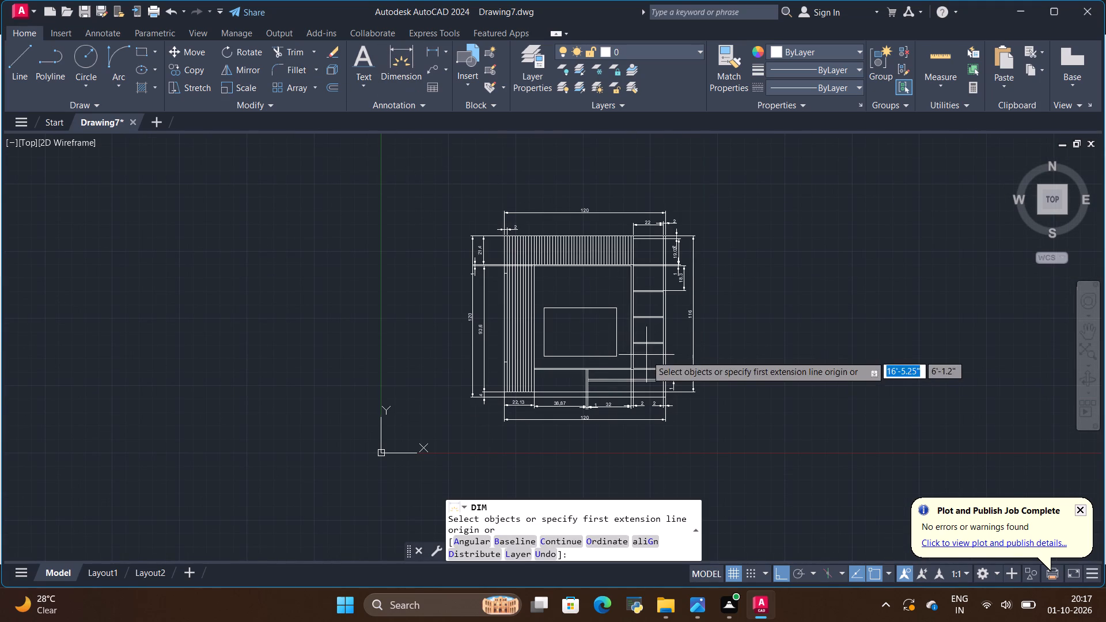
scroll(646, 359, up, 1)
scroll(594, 351, up, 1)
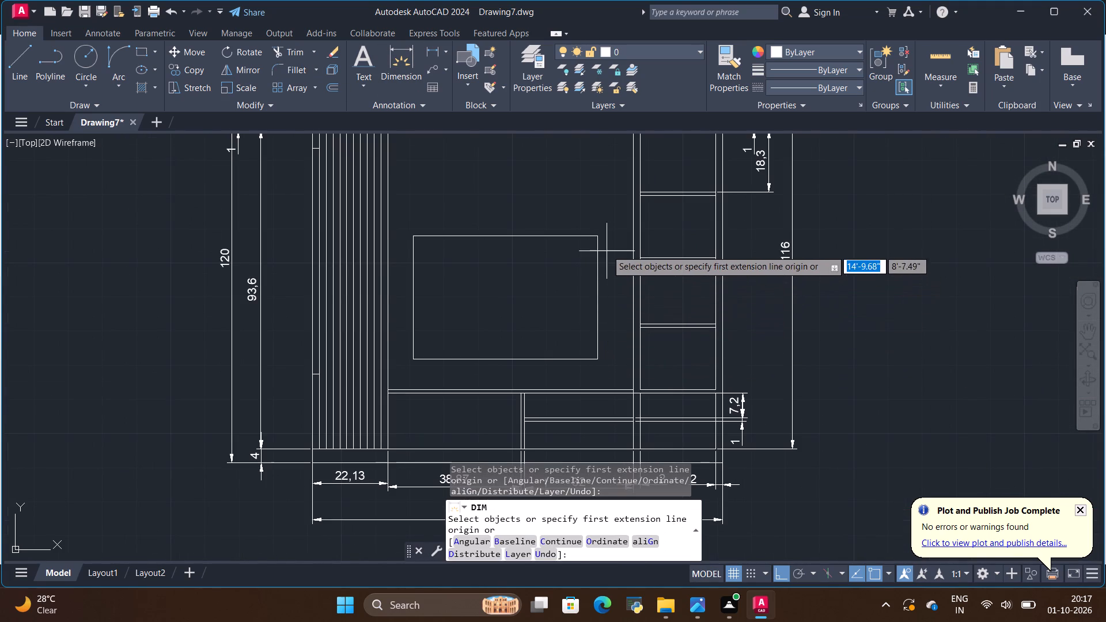
click(597, 237)
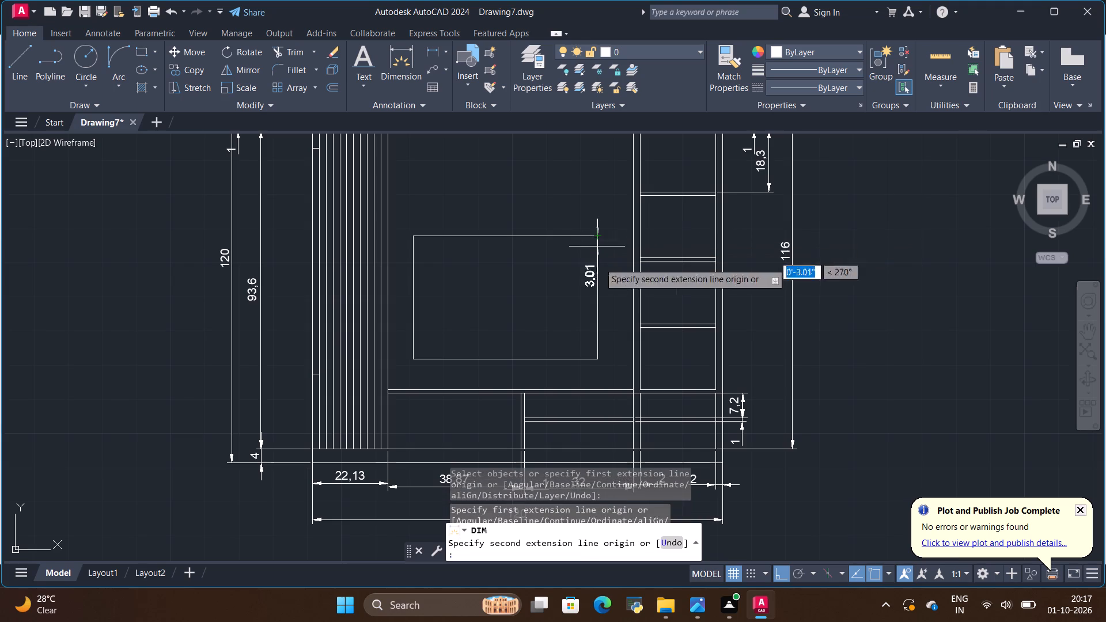
click(599, 359)
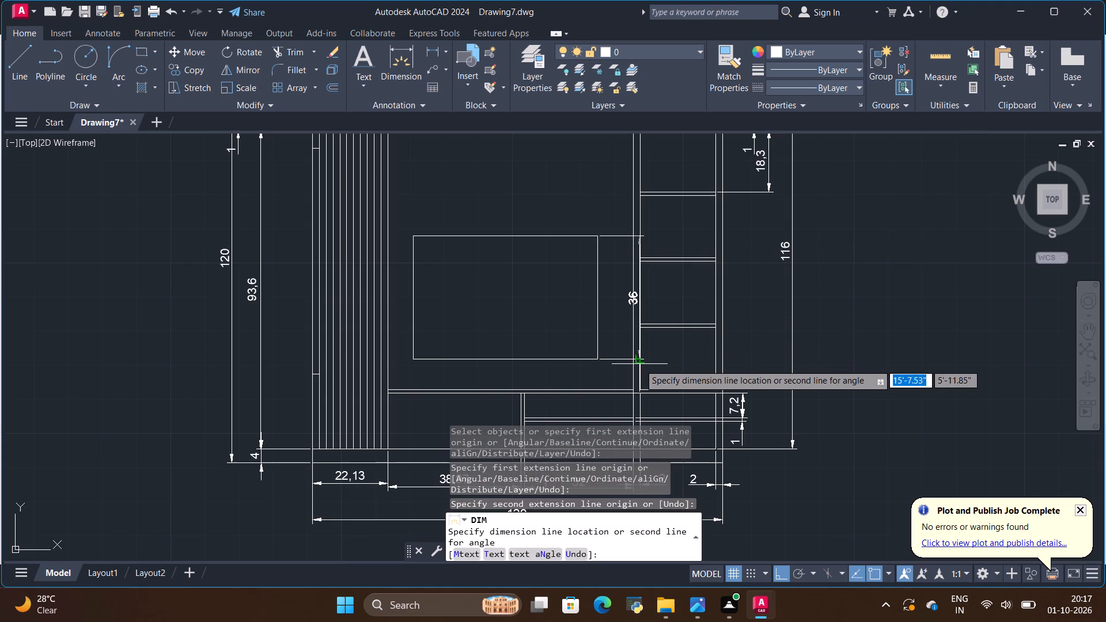
click(622, 359)
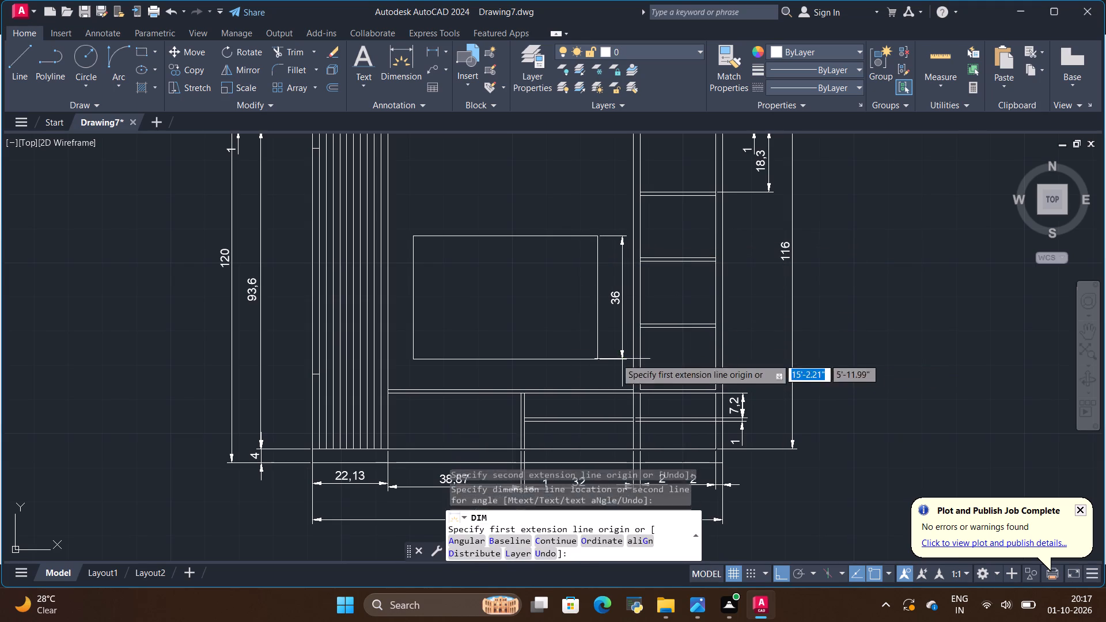
Dimension the TV rectangle's width along its top edge, placing it just above the TV, and end dimensioning.
click(415, 234)
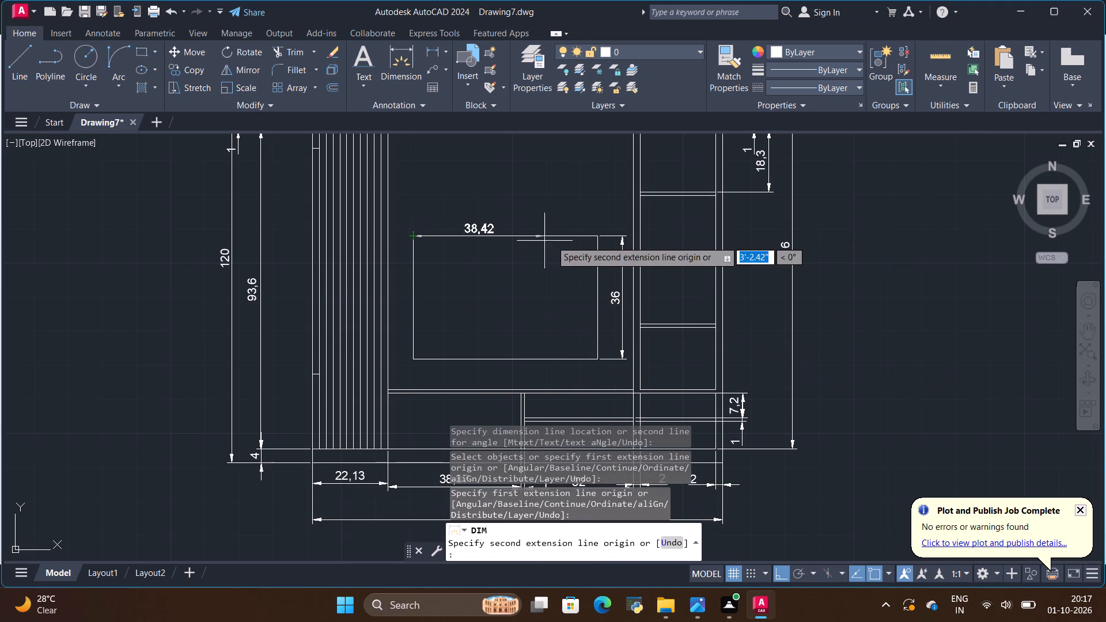
click(597, 236)
click(593, 214)
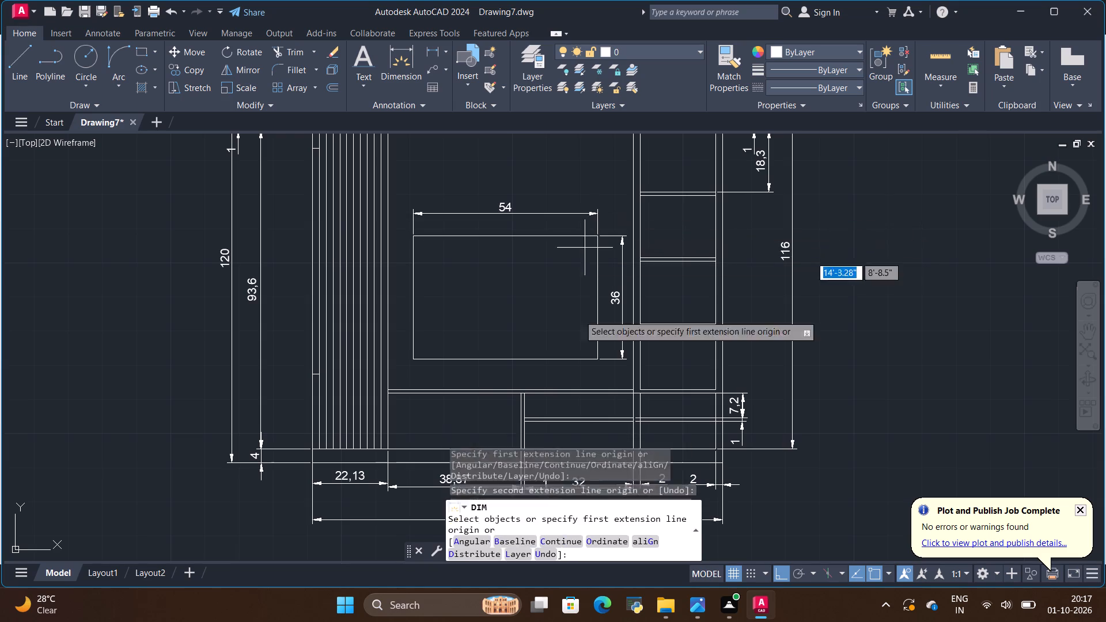
scroll(948, 418, down, 2)
scroll(828, 343, down, 2)
scroll(834, 429, up, 2)
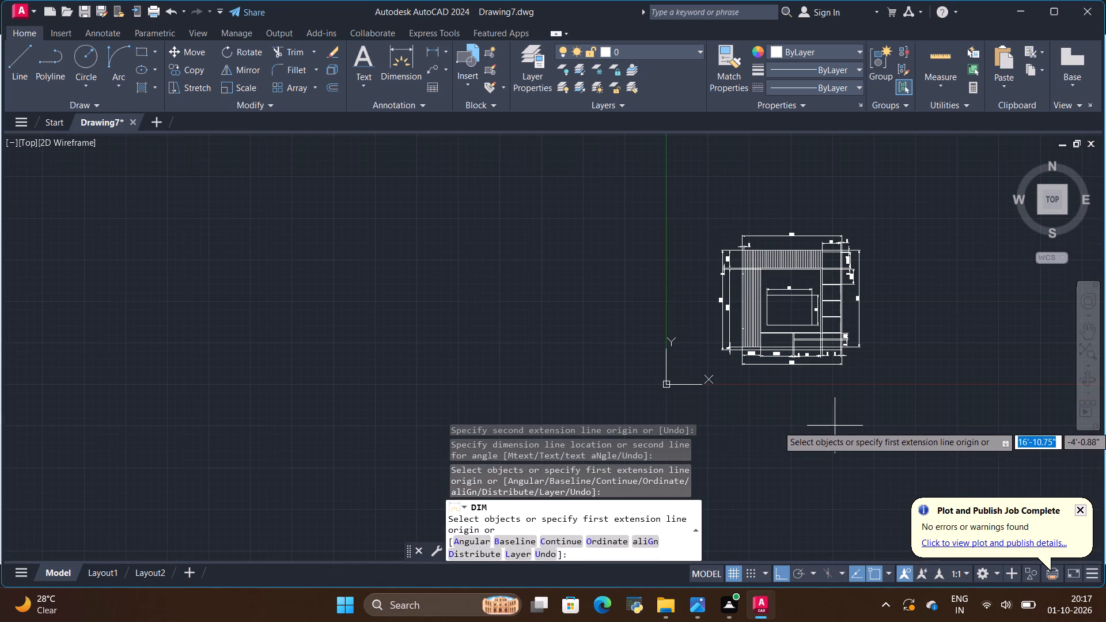
click(1083, 511)
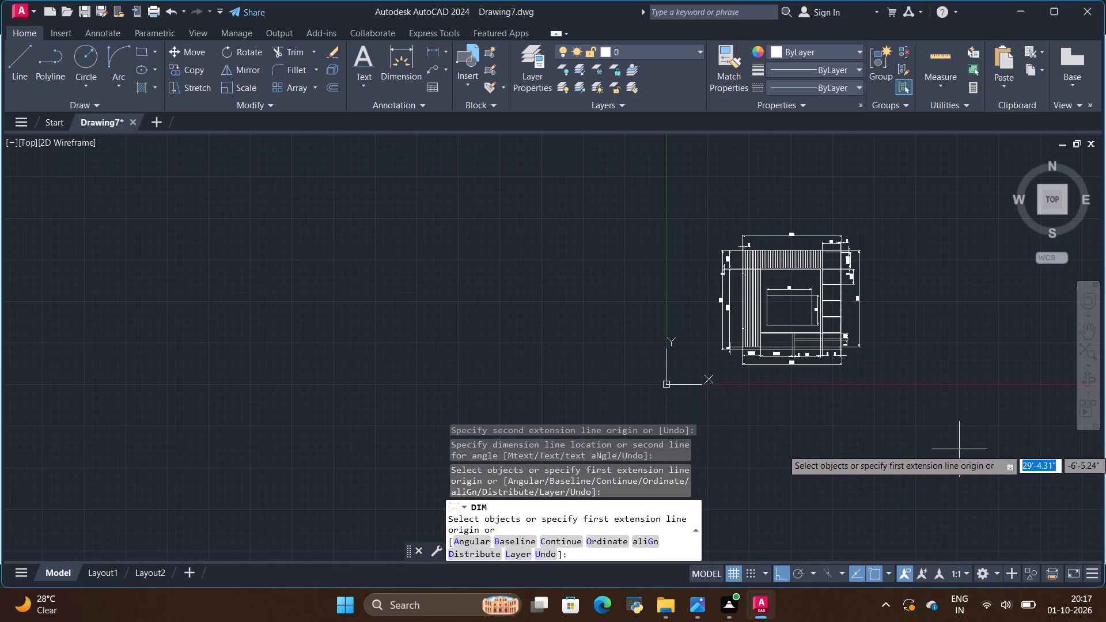
scroll(903, 386, up, 2)
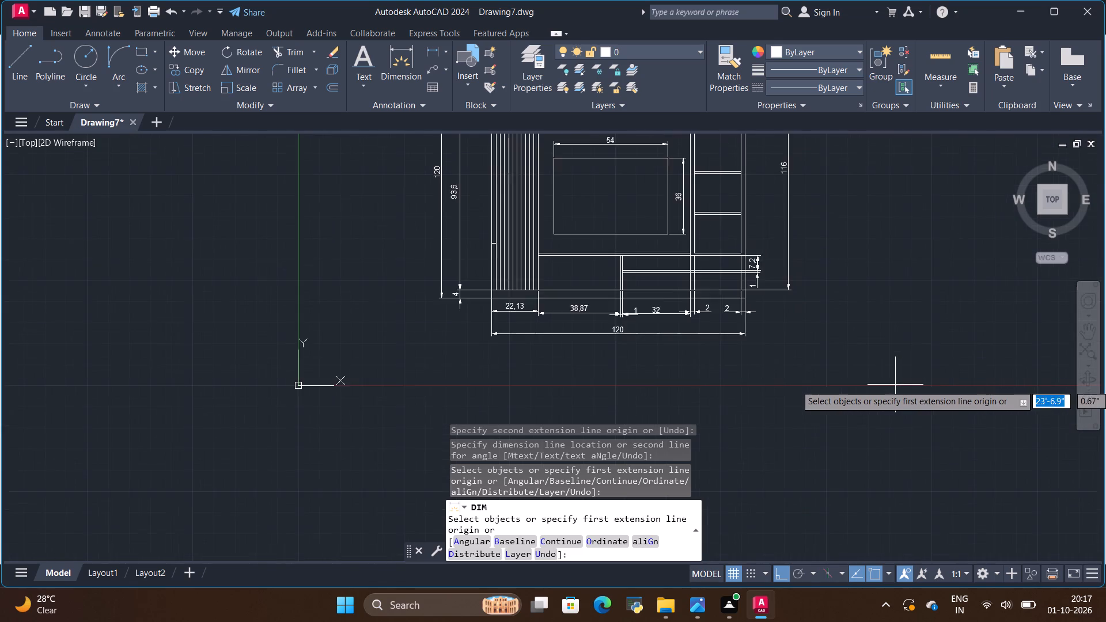
scroll(895, 385, down, 1)
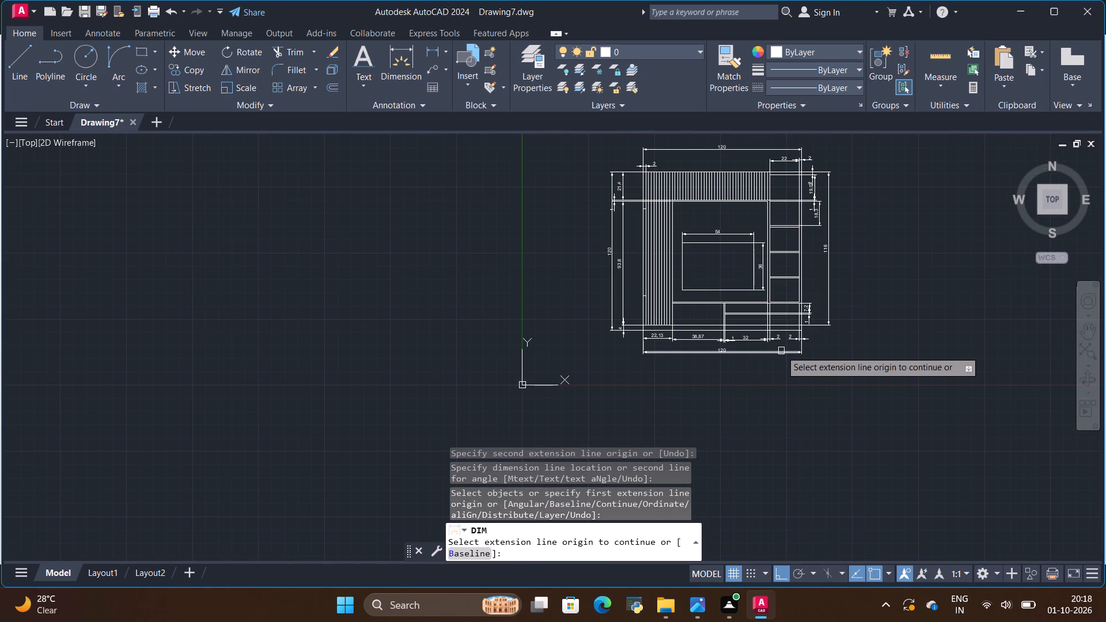
scroll(733, 309, down, 1)
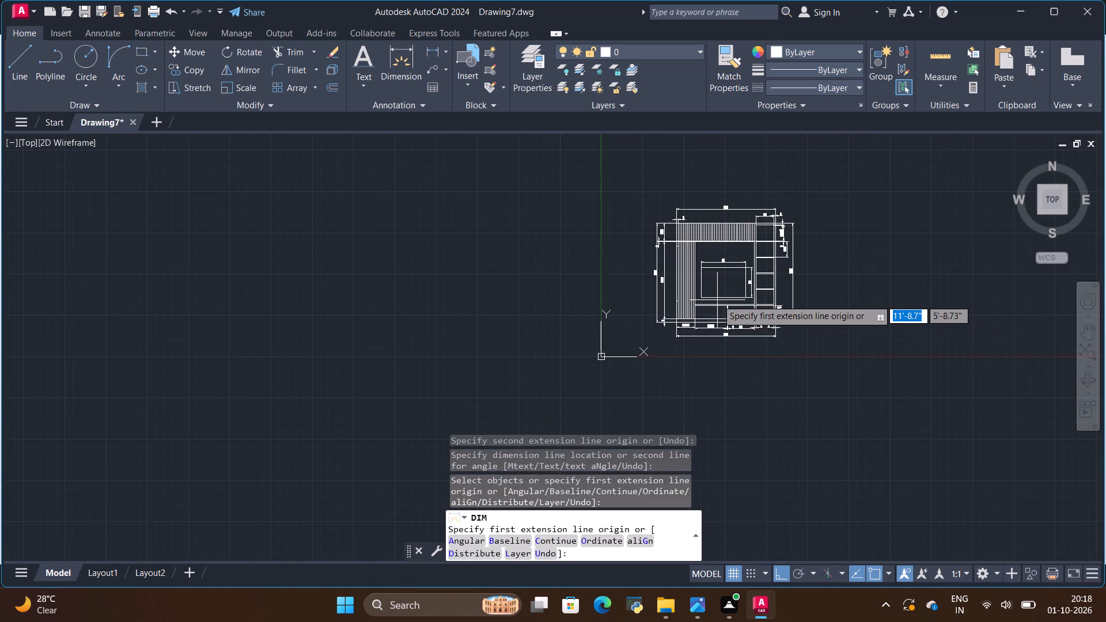
key(Escape)
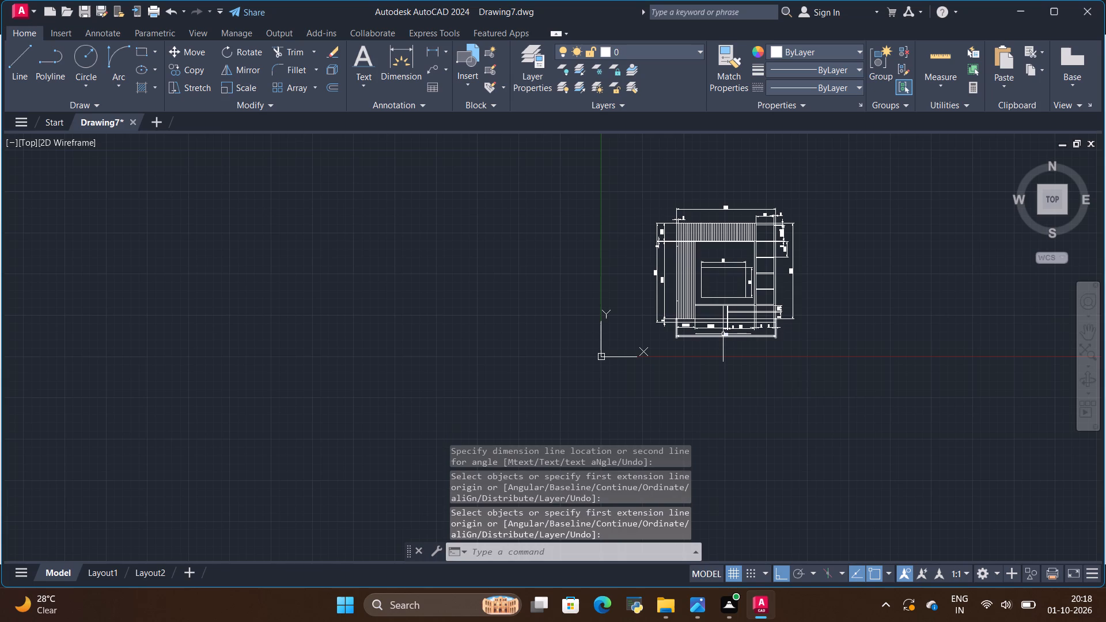
key(Escape)
key(Escape)
key(Escape)
key(Escape)
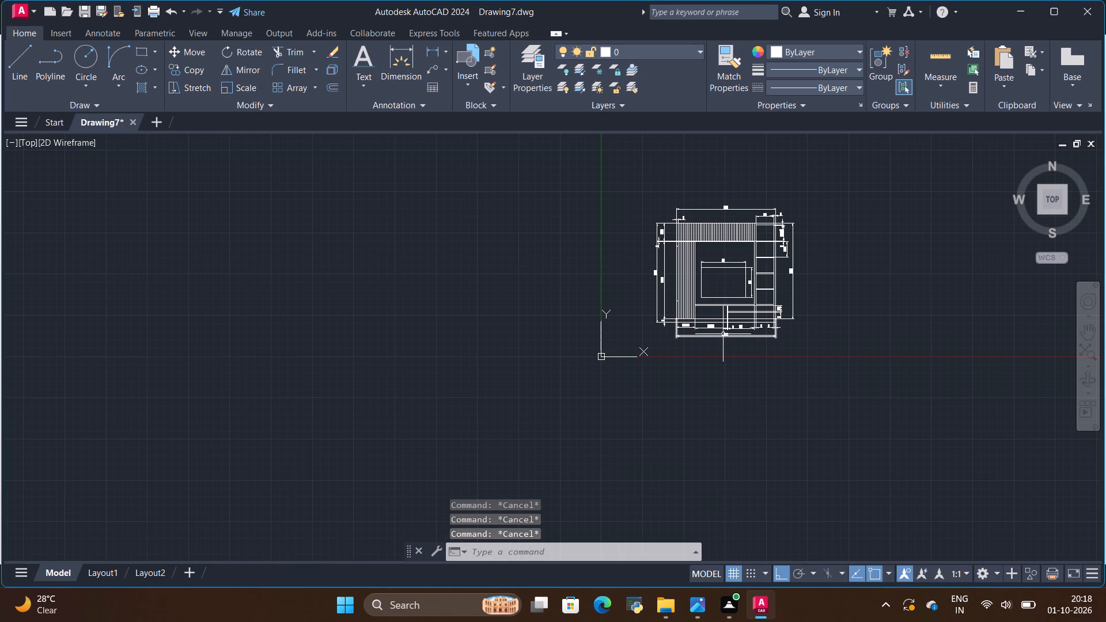
Examine the dimensioned TV unit elevation as a whole, checking the TV, shelves and overall dimensions.
scroll(757, 287, up, 1)
scroll(753, 290, down, 1)
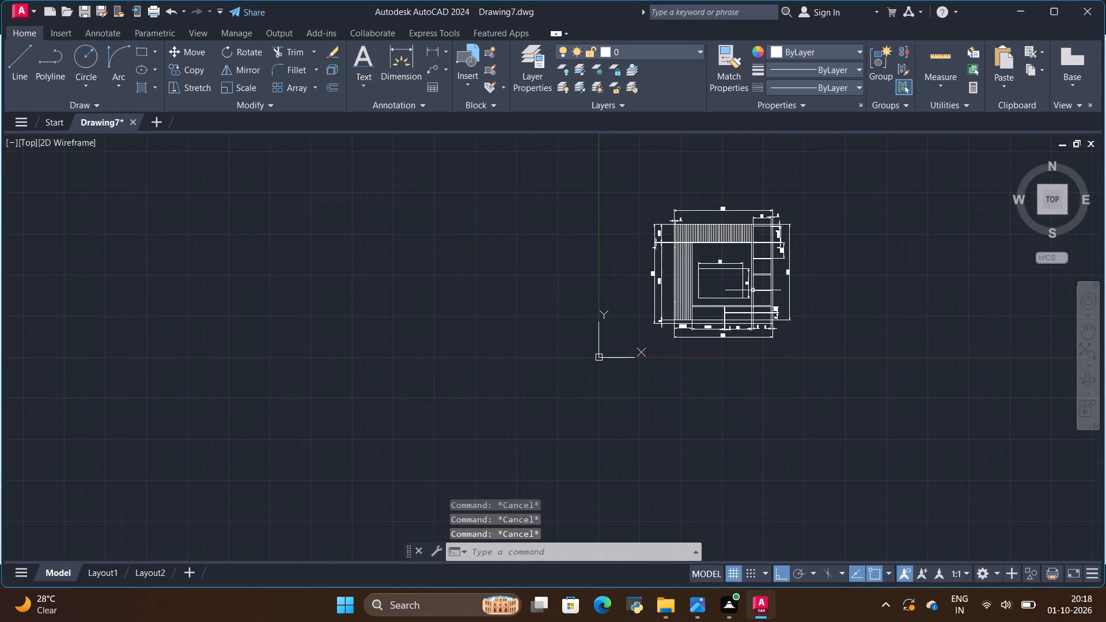
scroll(745, 223, up, 2)
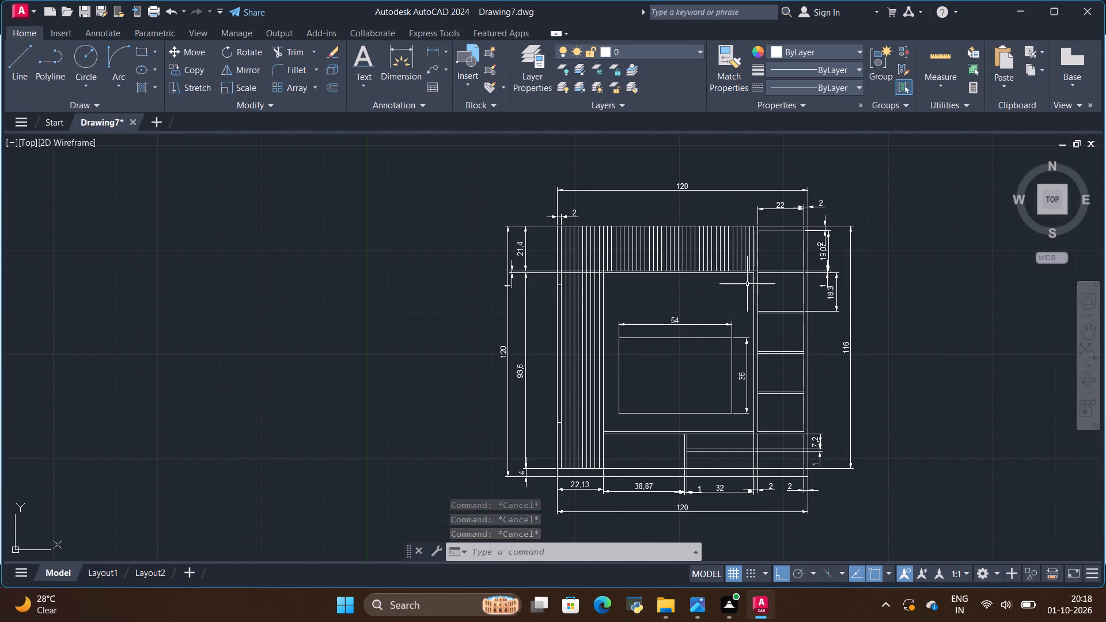
scroll(748, 280, down, 1)
scroll(726, 298, up, 1)
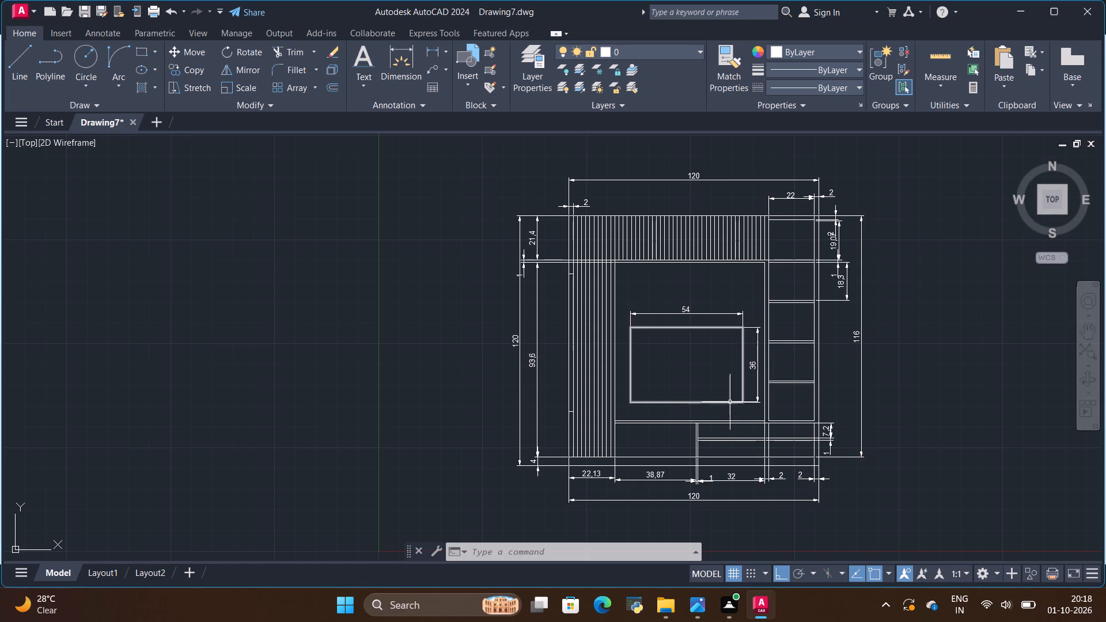
scroll(736, 383, down, 1)
scroll(736, 383, up, 1)
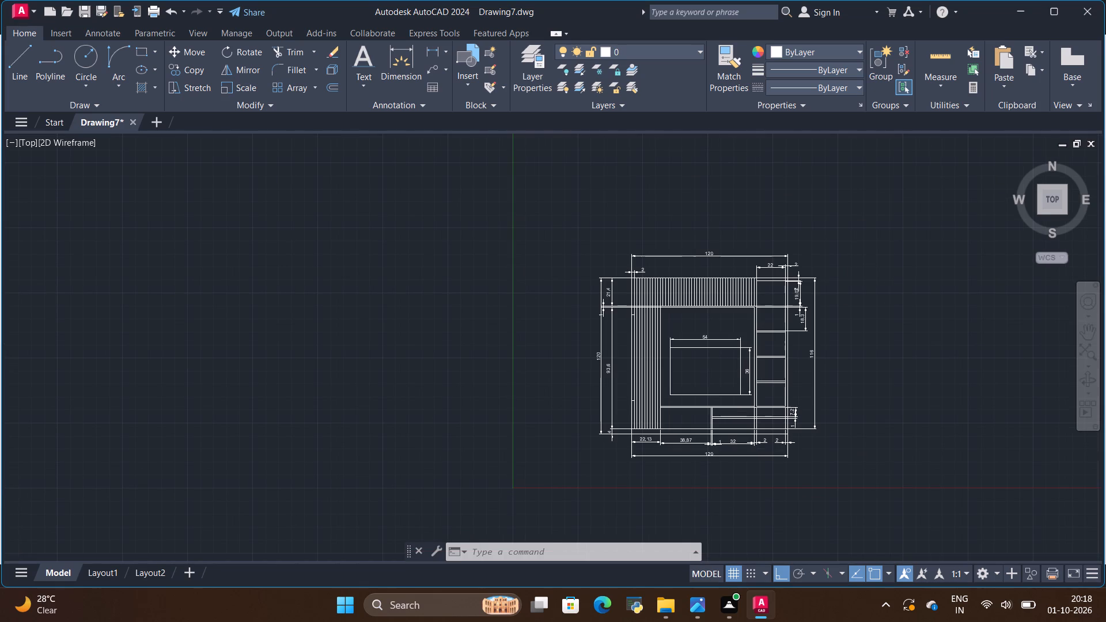
key(alt+Tab)
key(alt+Tab)
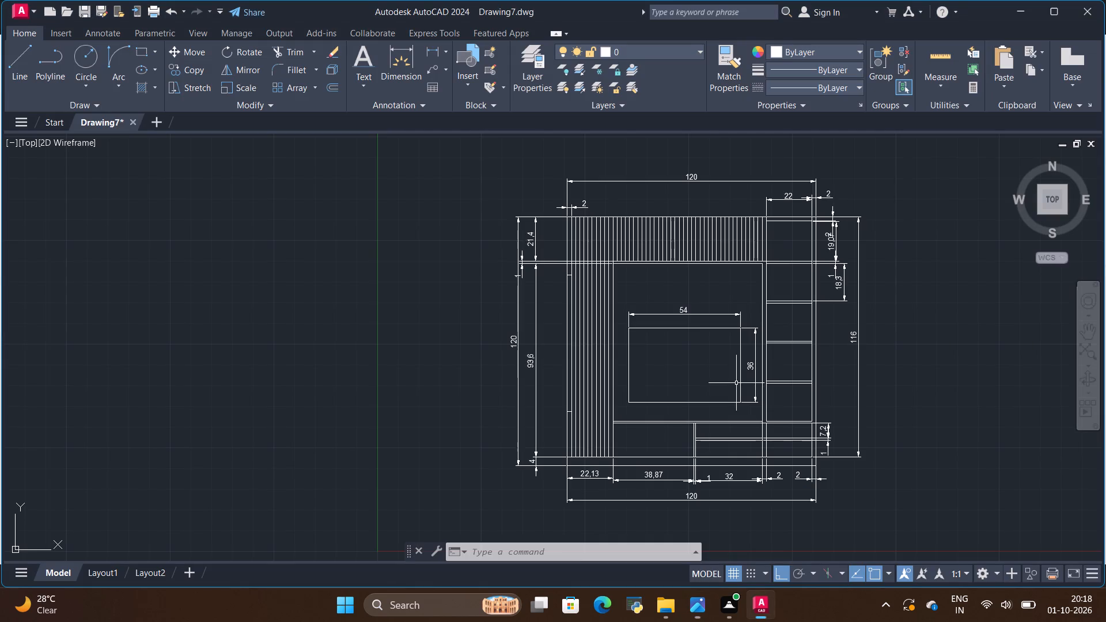
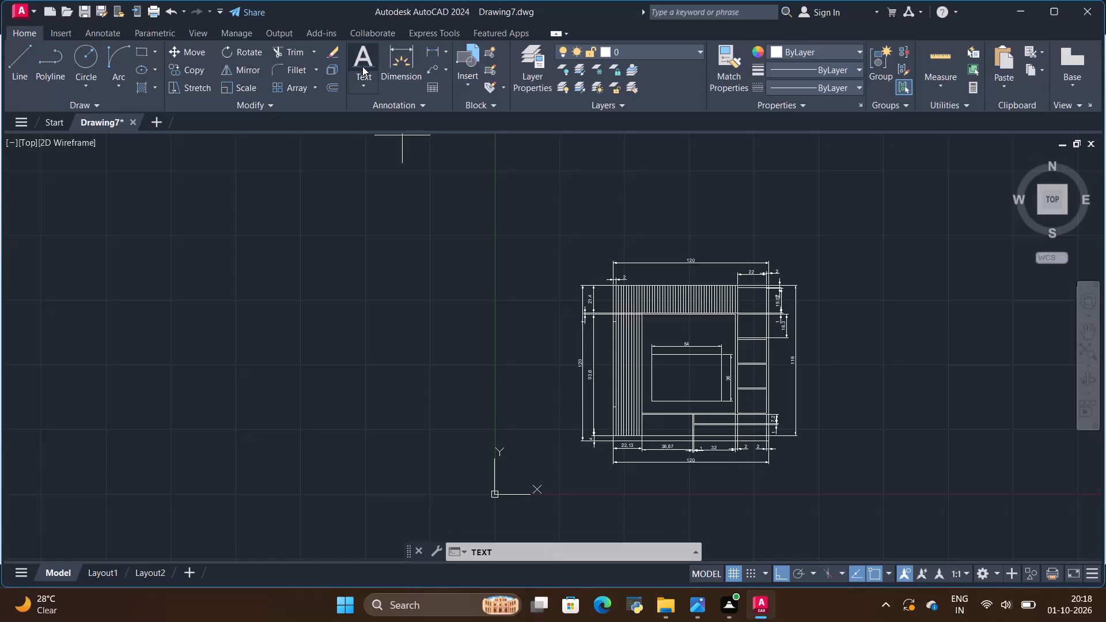
Add the single-line title text "tv unit set" above the elevation, with a text height of about 1'-3".
scroll(680, 224, up, 1)
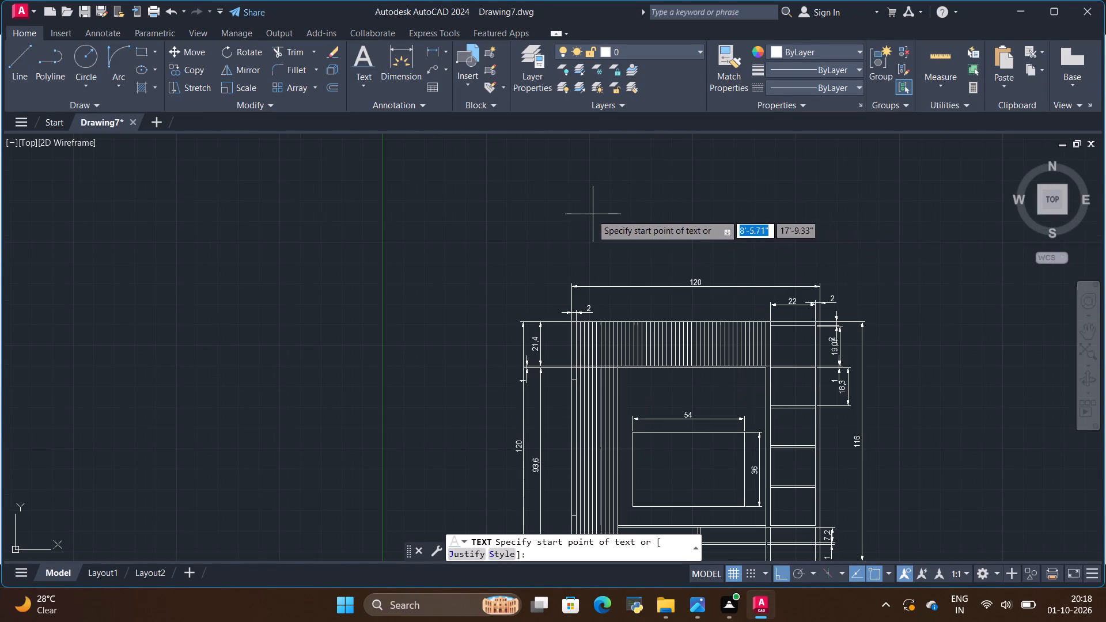
click(594, 189)
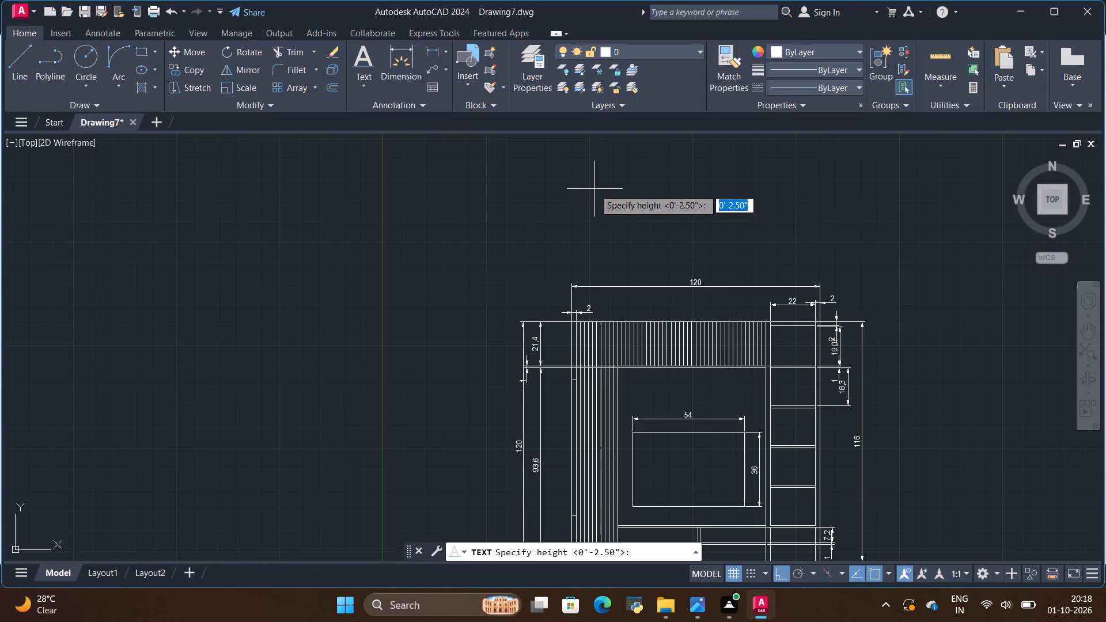
click(595, 219)
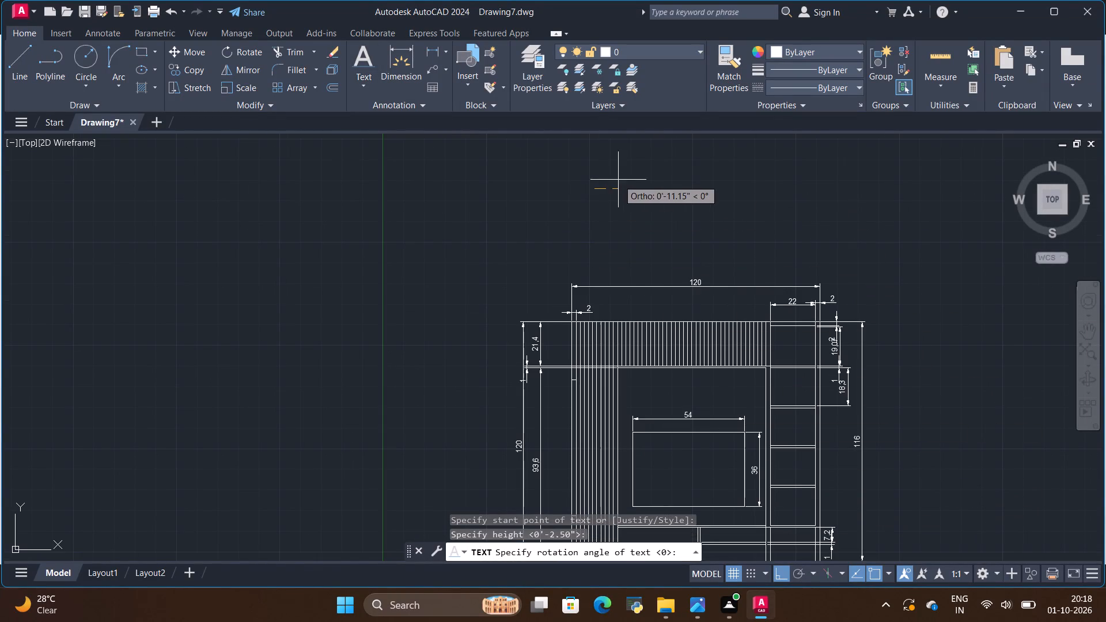
click(634, 185)
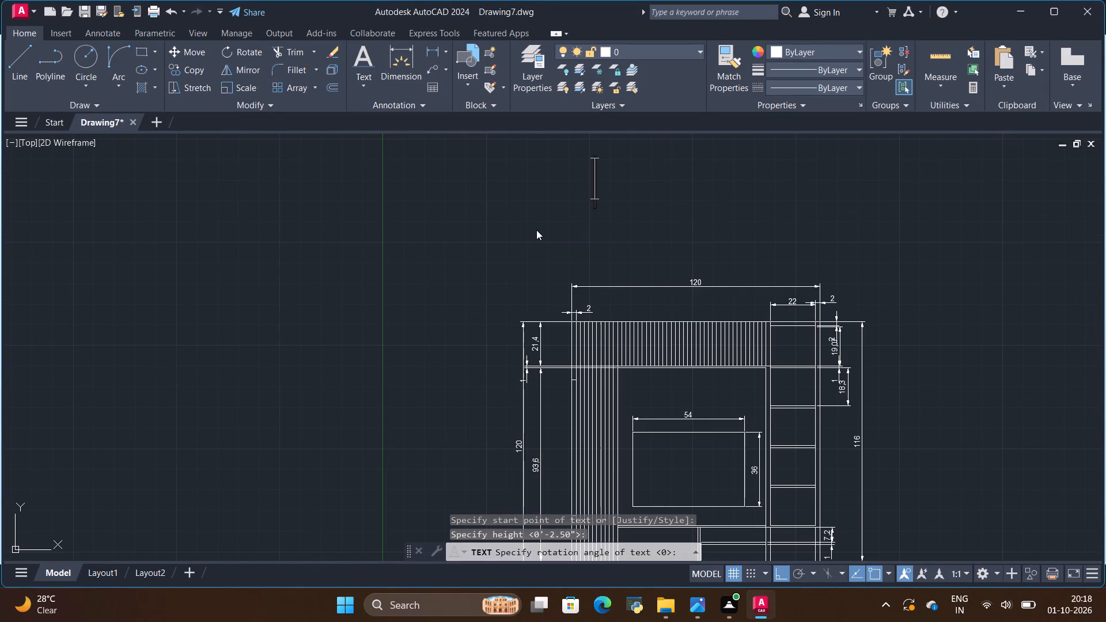
scroll(536, 230, down, 1)
text(tv)
key(space)
text(unit set)
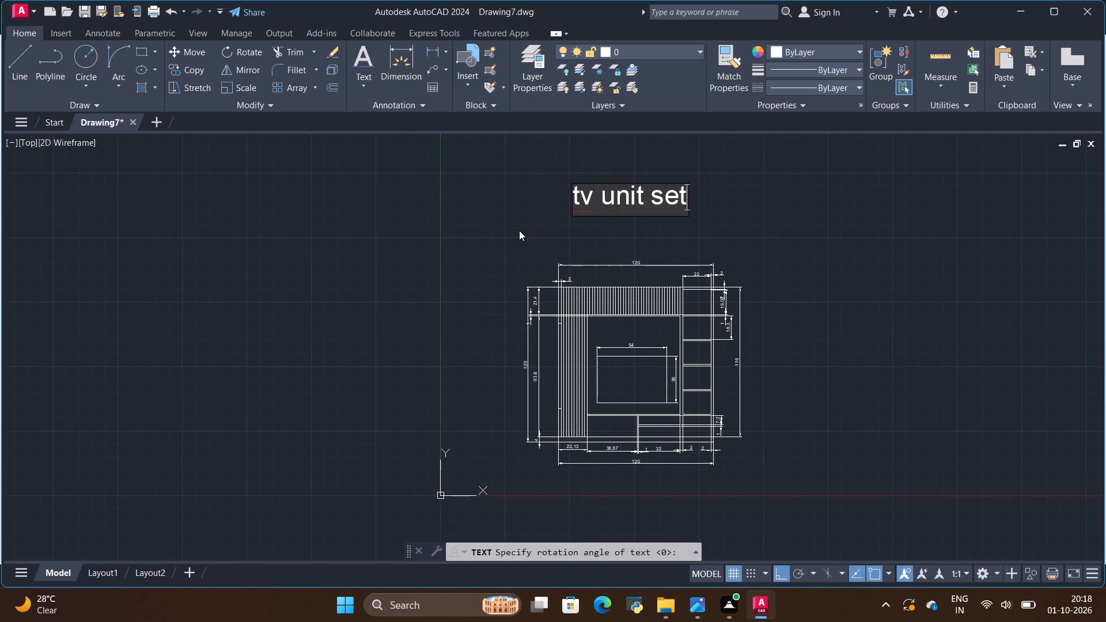
click(501, 234)
key(space)
key(Escape)
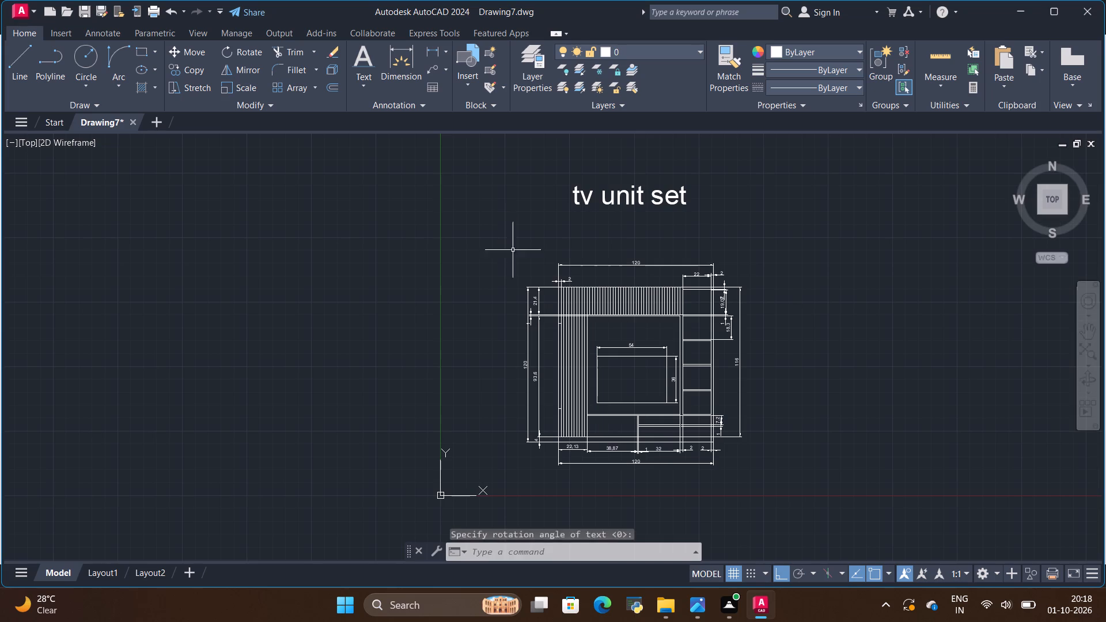
Move the "tv unit set" title straight down about 2' toward the elevation's top dimension.
click(600, 198)
key(Escape)
click(586, 205)
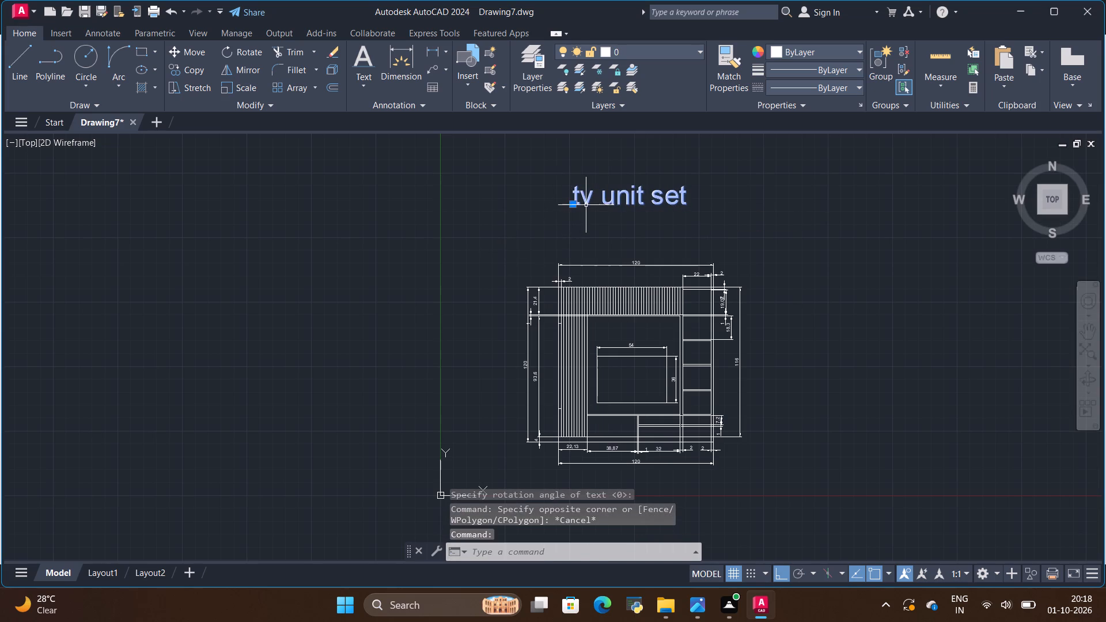
click(194, 48)
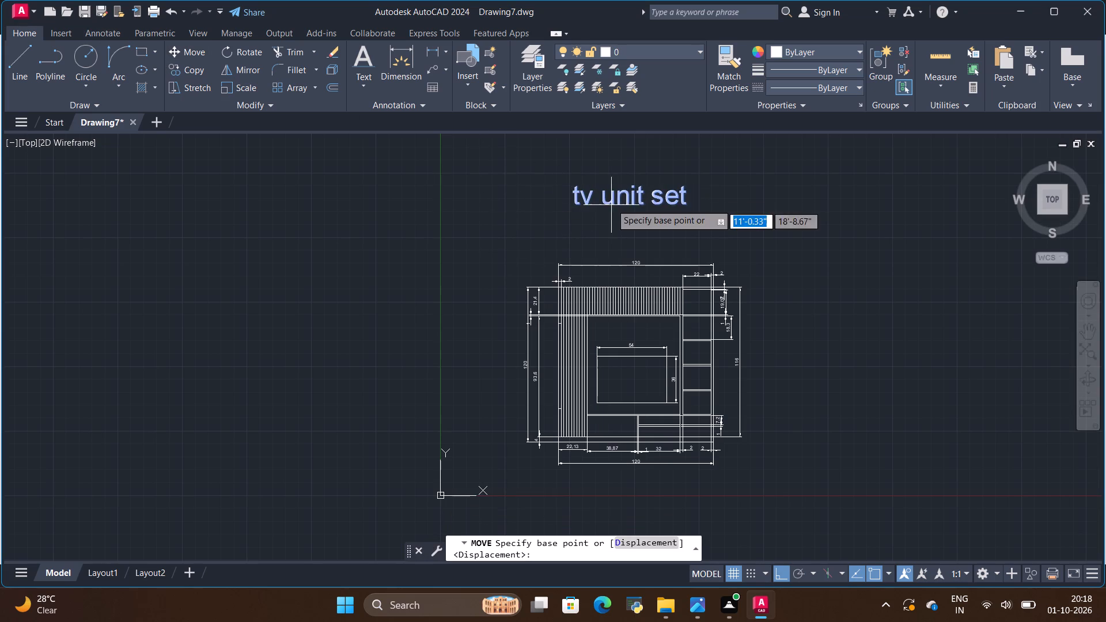
click(619, 197)
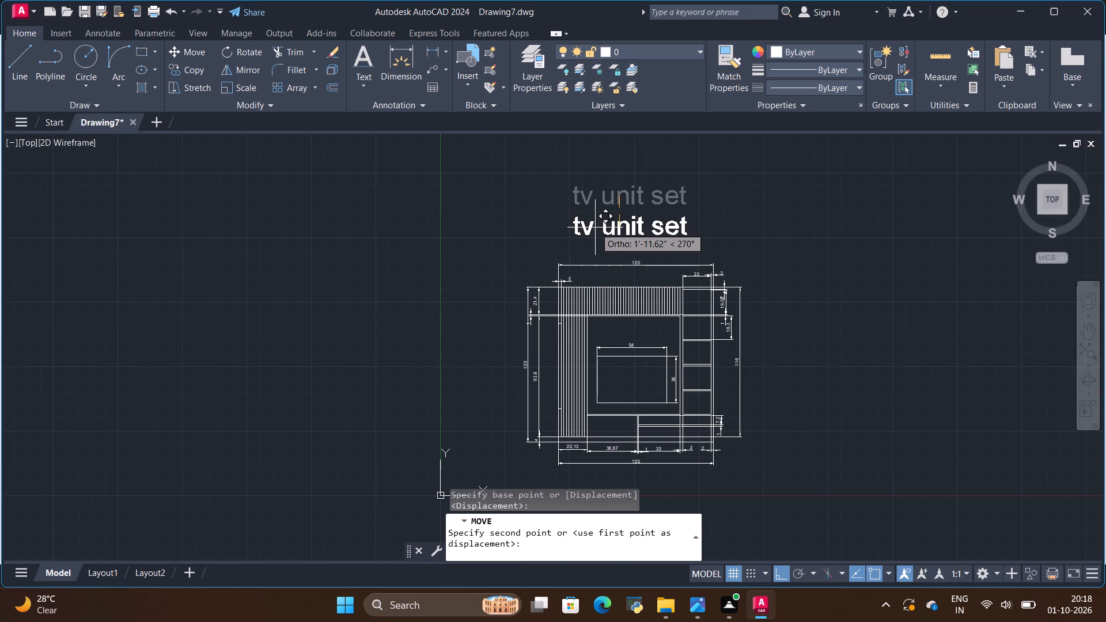
click(594, 227)
Add the smaller single-line note "all dimensions are in inches" between the title and the elevation's top overall dimension.
scroll(590, 250, up, 2)
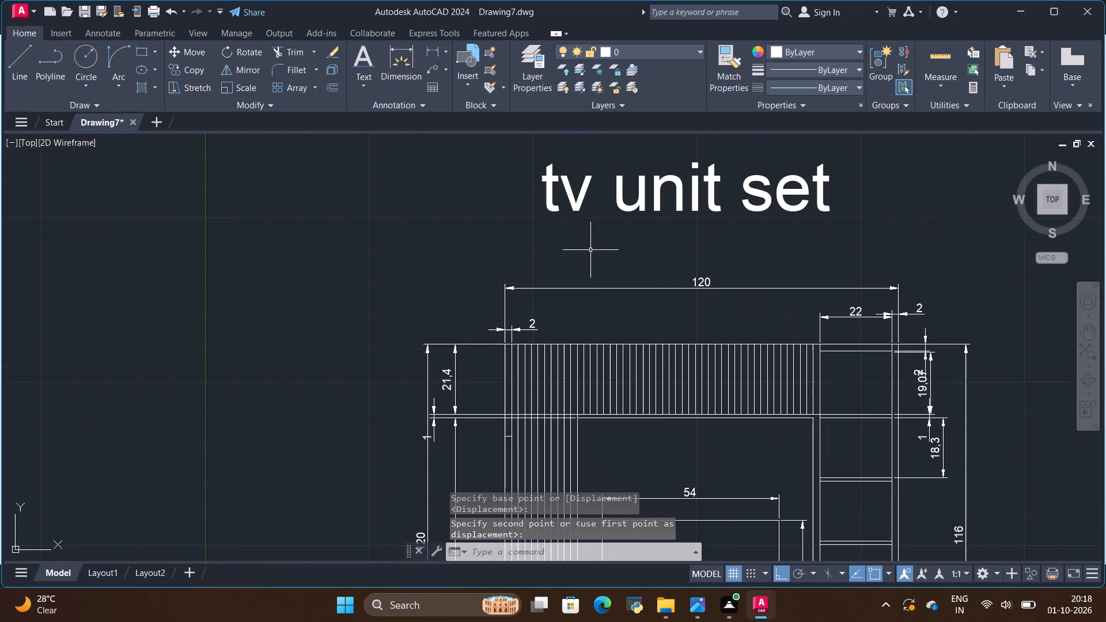
scroll(596, 226, up, 1)
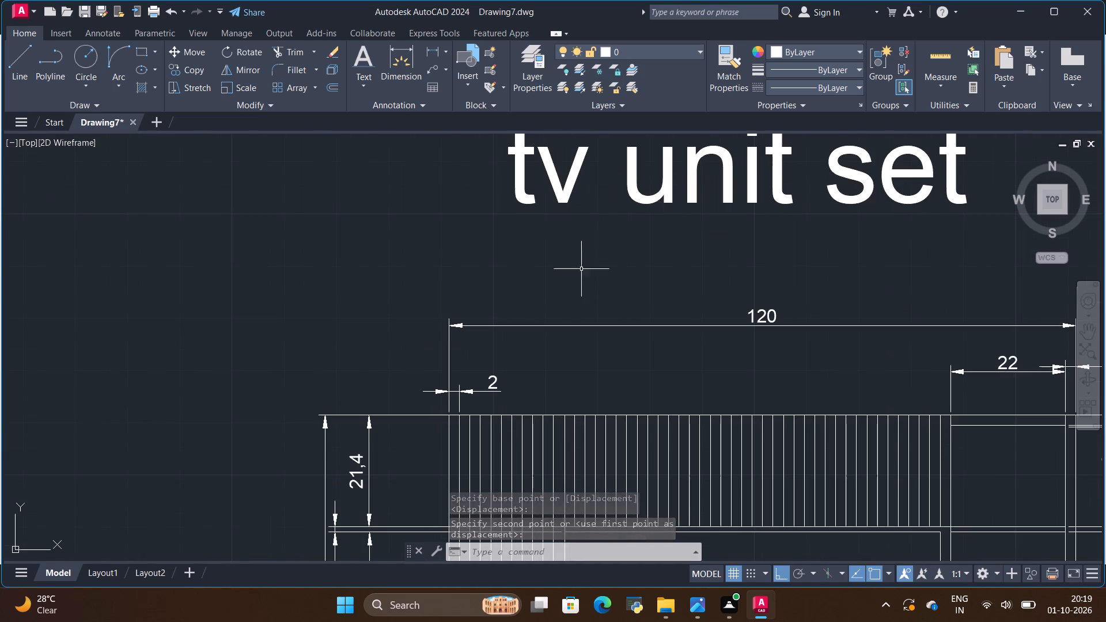
scroll(546, 278, down, 1)
scroll(599, 221, up, 1)
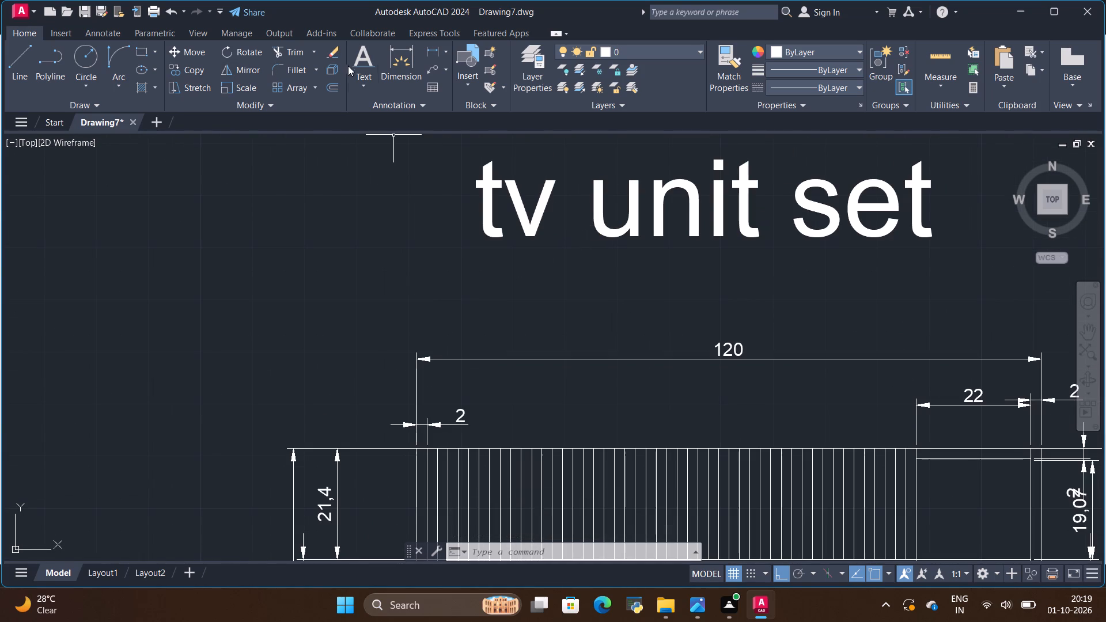
click(362, 65)
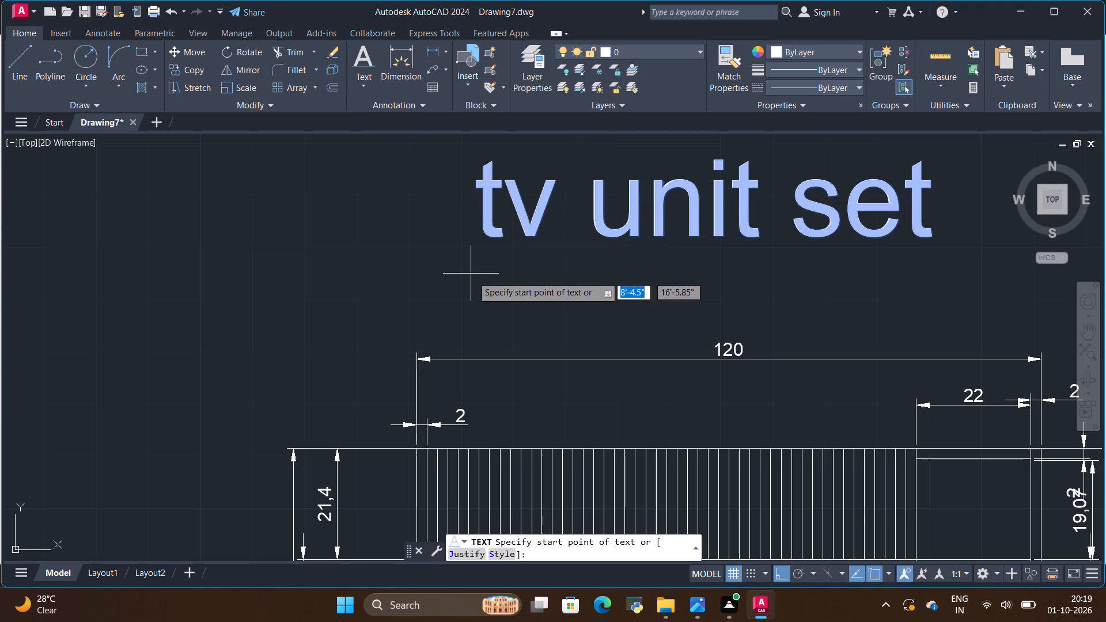
click(484, 268)
click(484, 296)
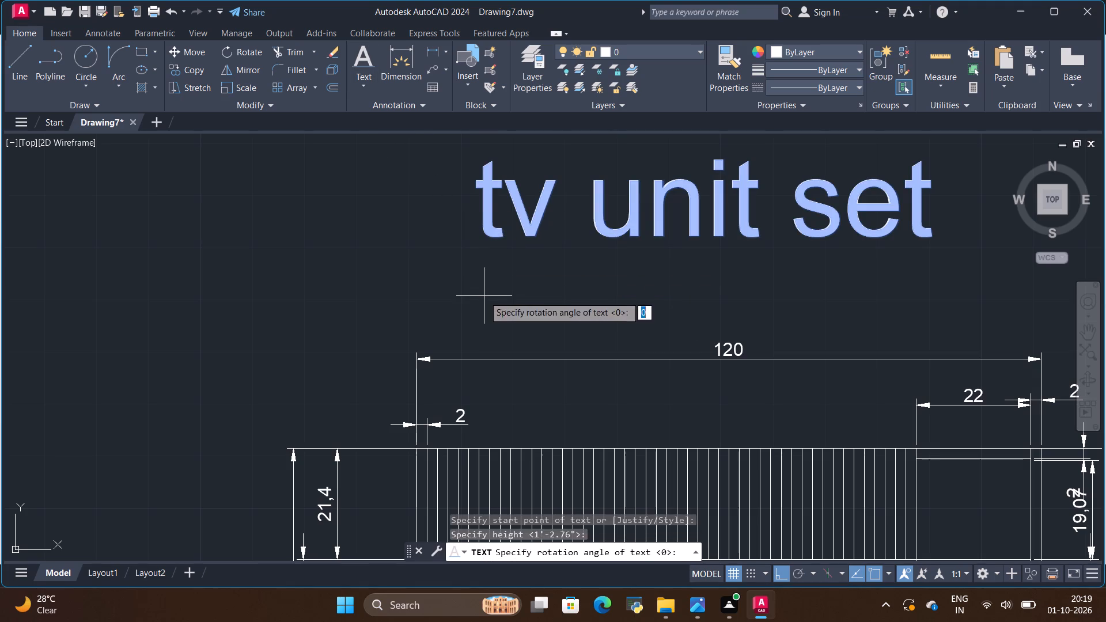
click(502, 297)
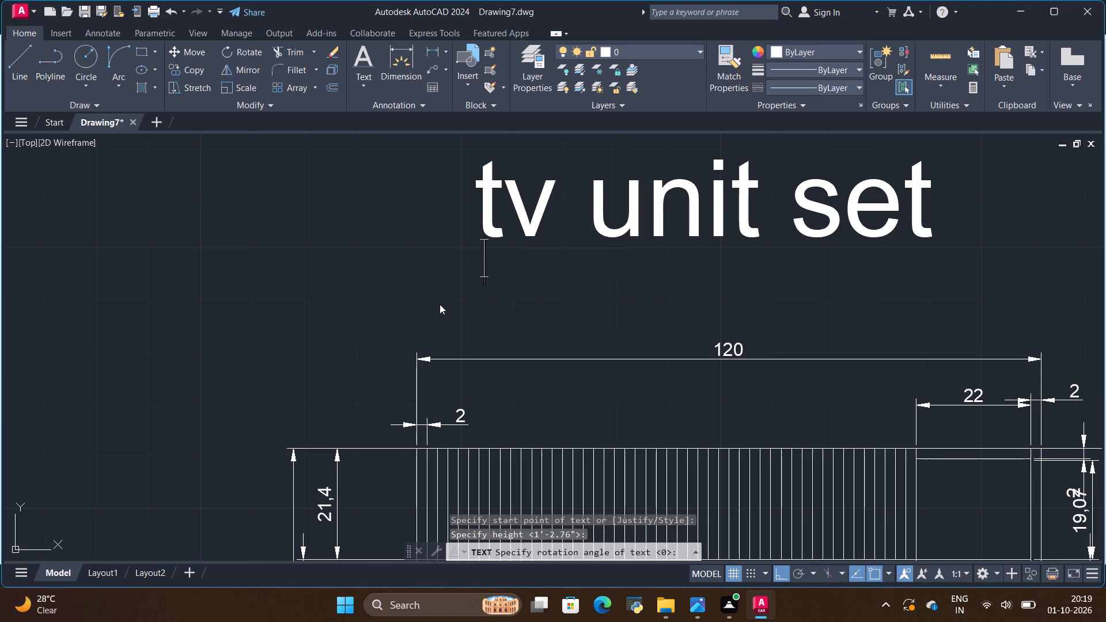
text(all dimensions are)
key(space)
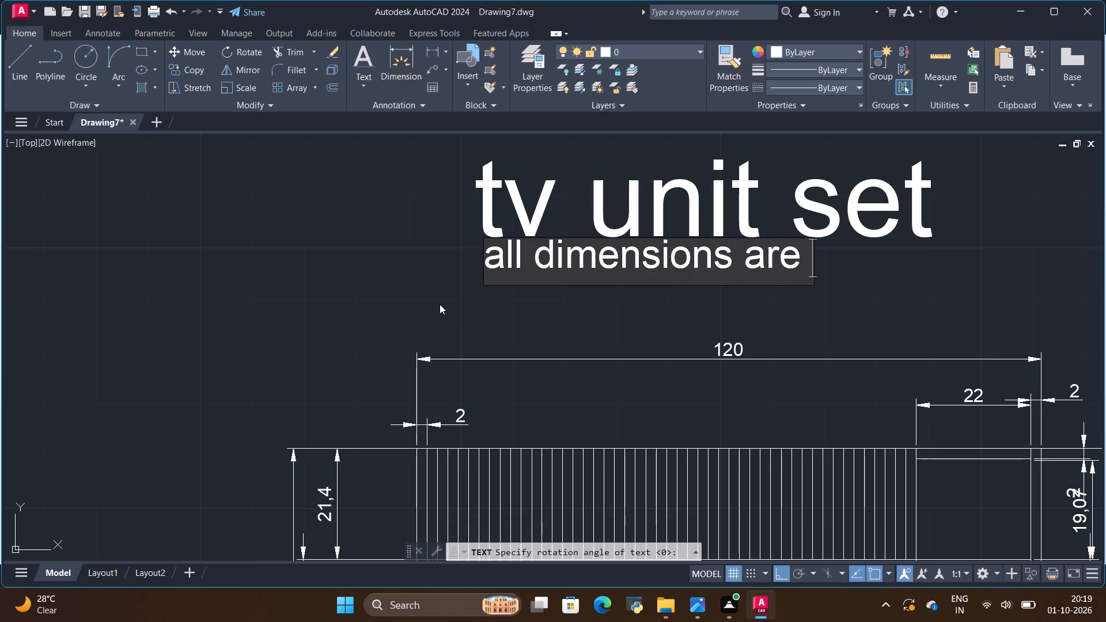
text(in inches)
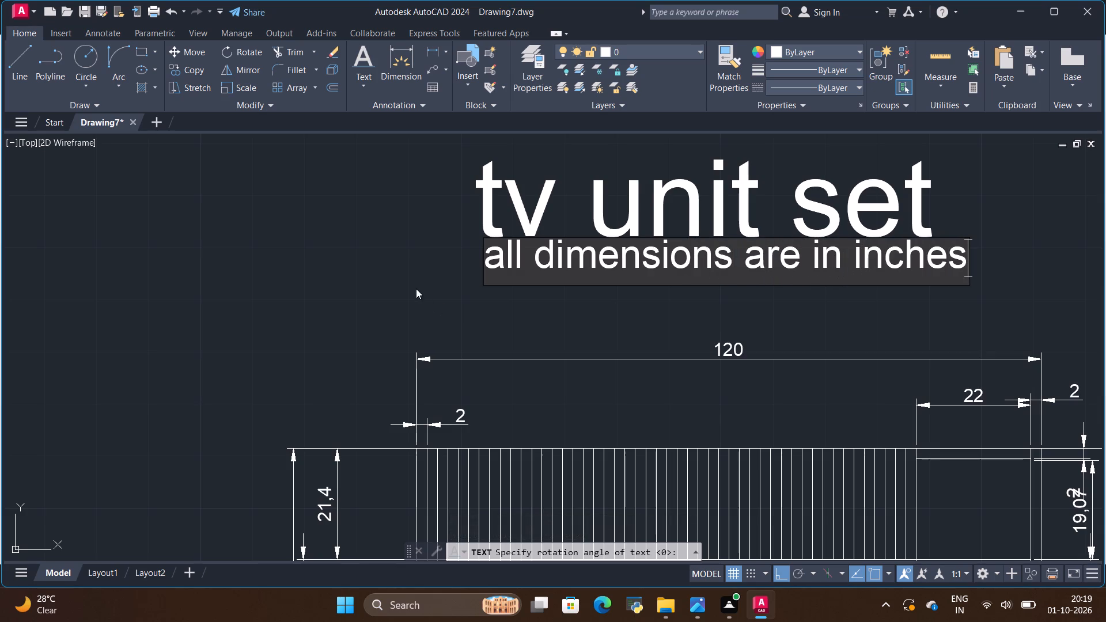
key(space)
click(328, 289)
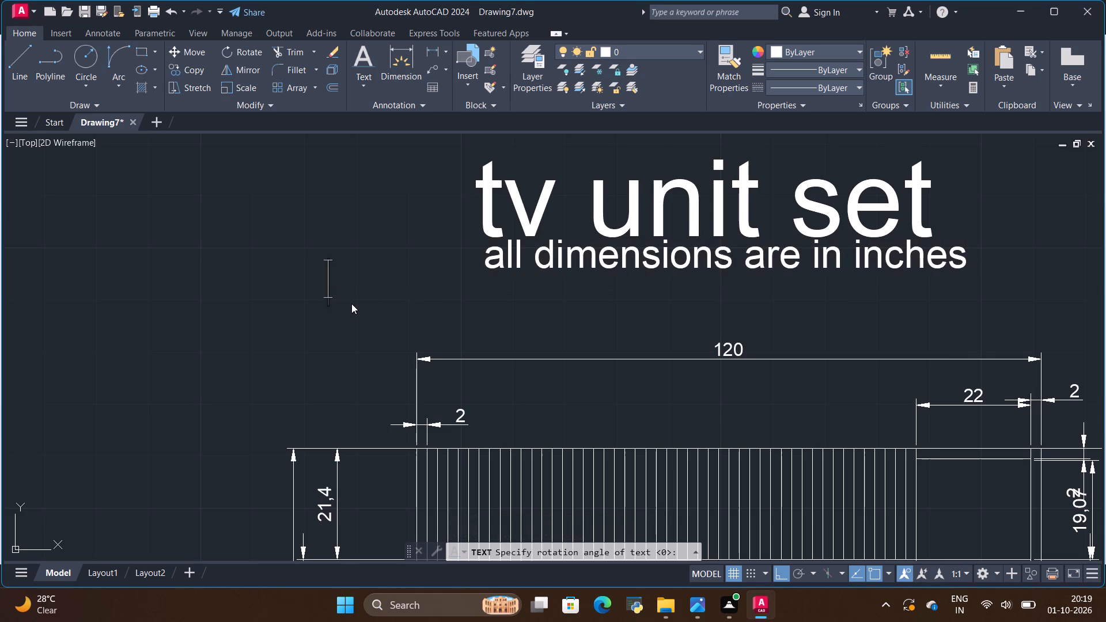
key(Escape)
key(Escape)
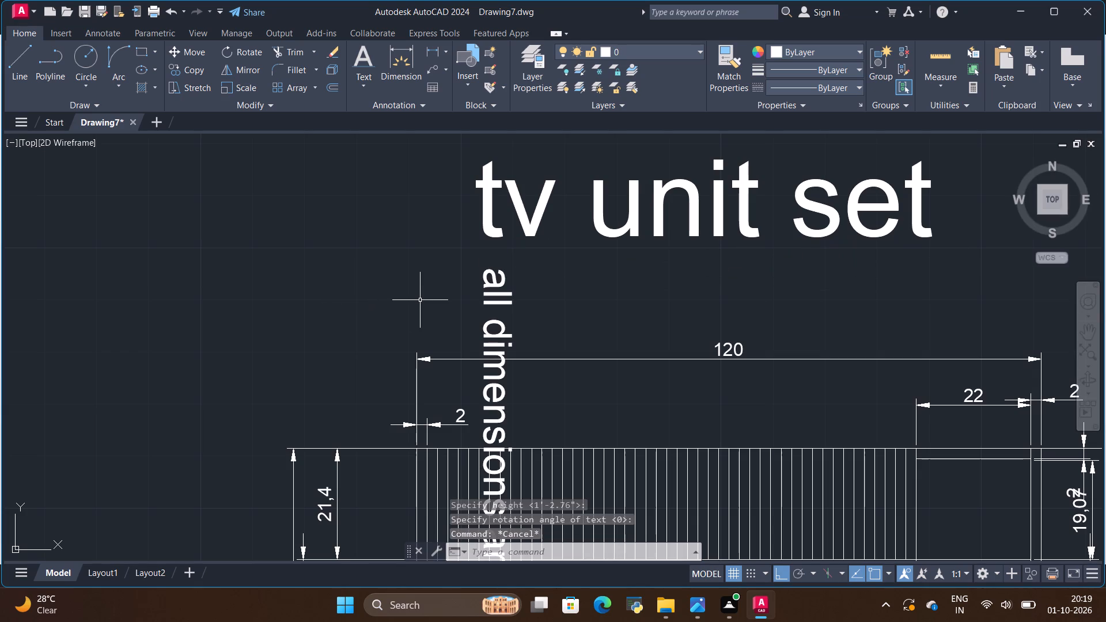
key(Escape)
key(Escape)
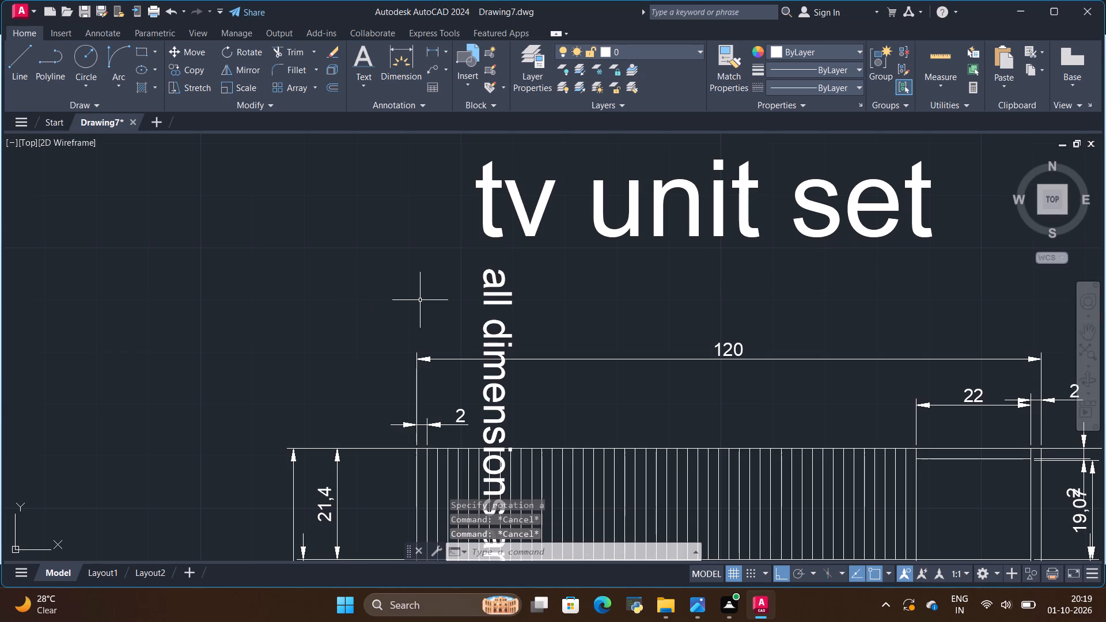
Rotate the "all dimensions are in inches" note about its start point so it reads horizontally under the title.
click(486, 290)
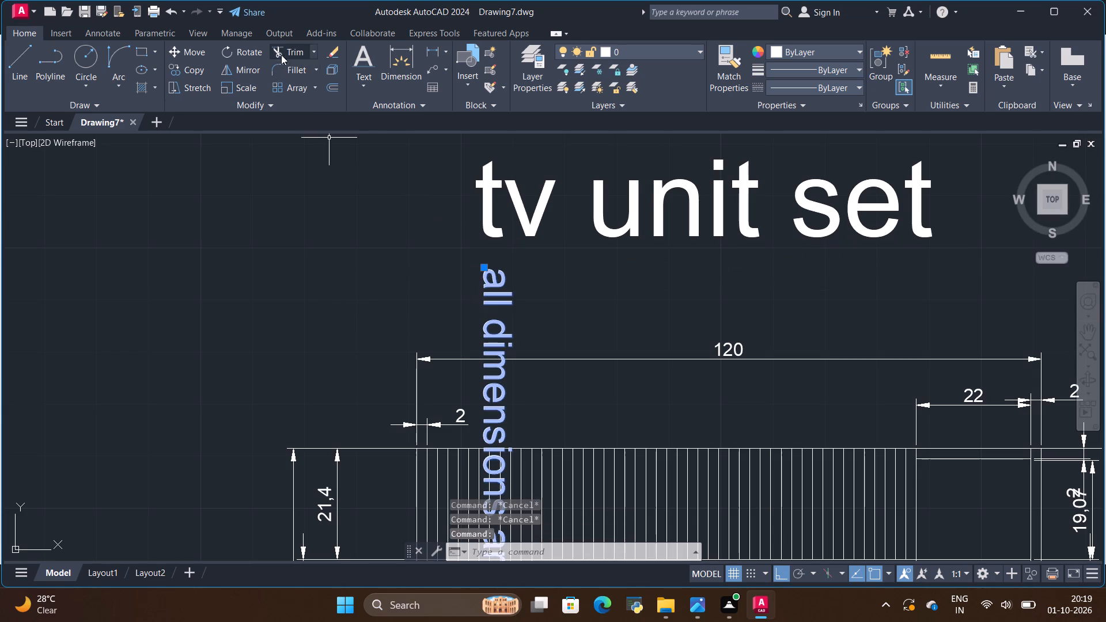
click(248, 52)
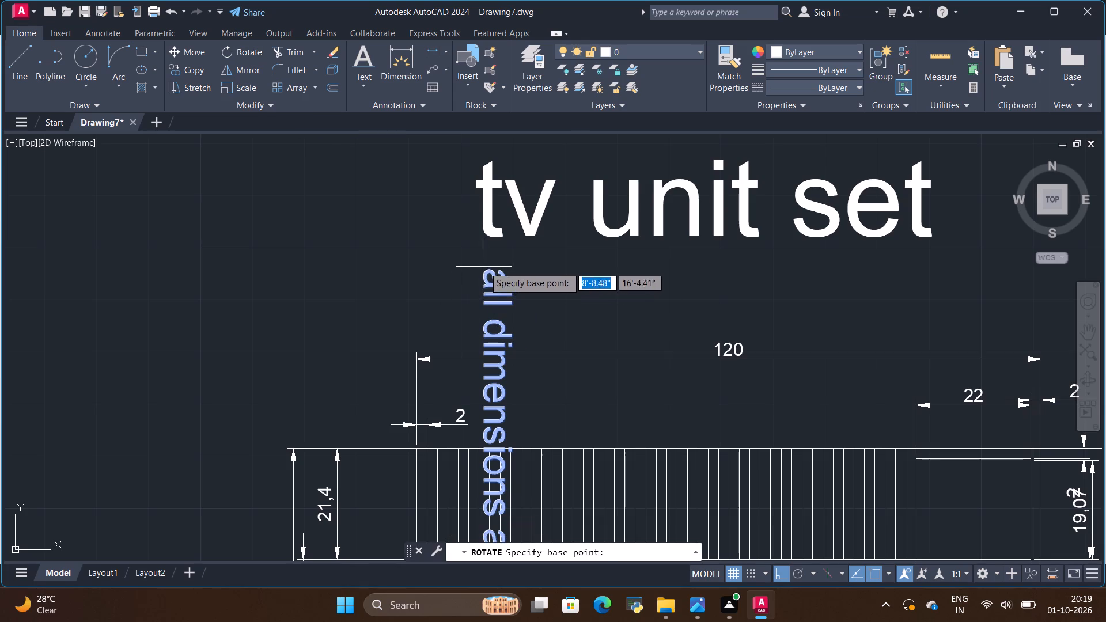
click(484, 267)
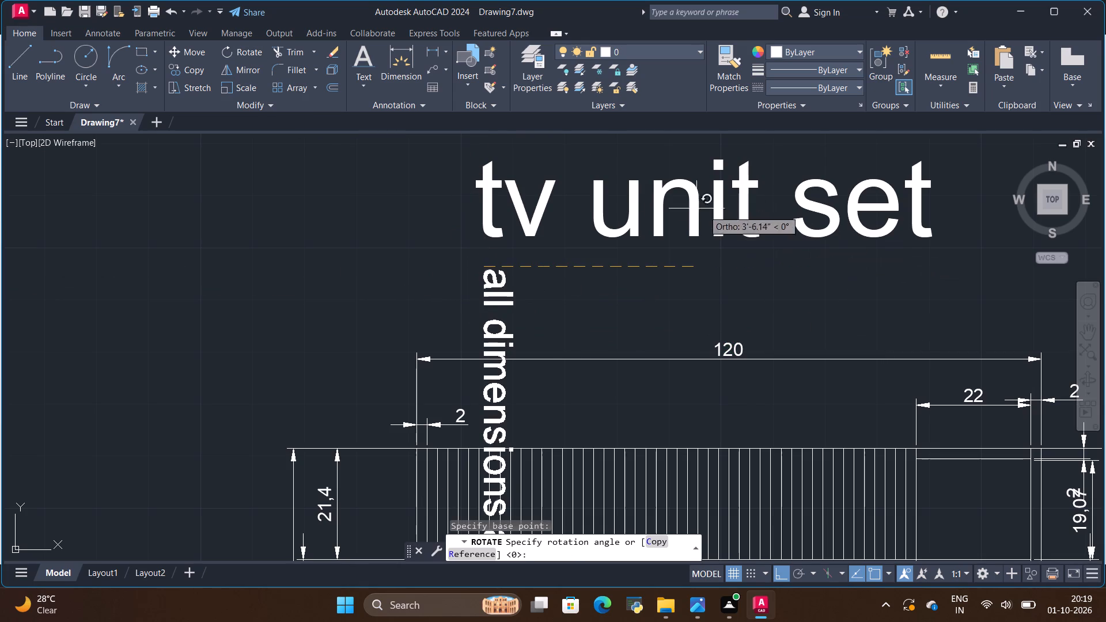
click(494, 198)
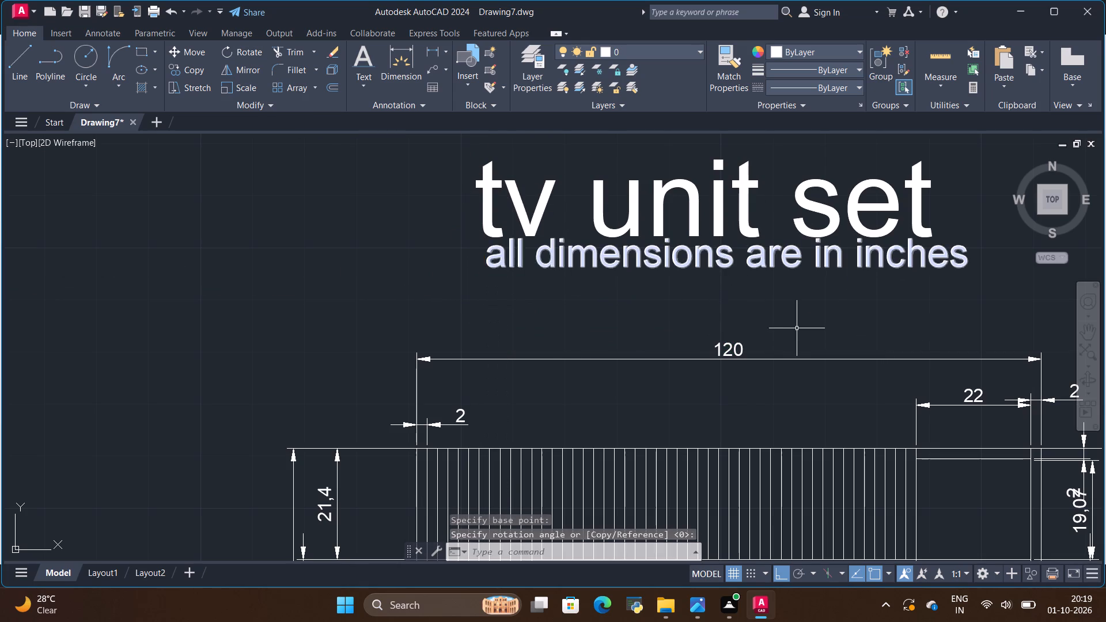
key(Escape)
Move the "all dimensions are in inches" note straight down about 5" to clear it from the title.
click(495, 262)
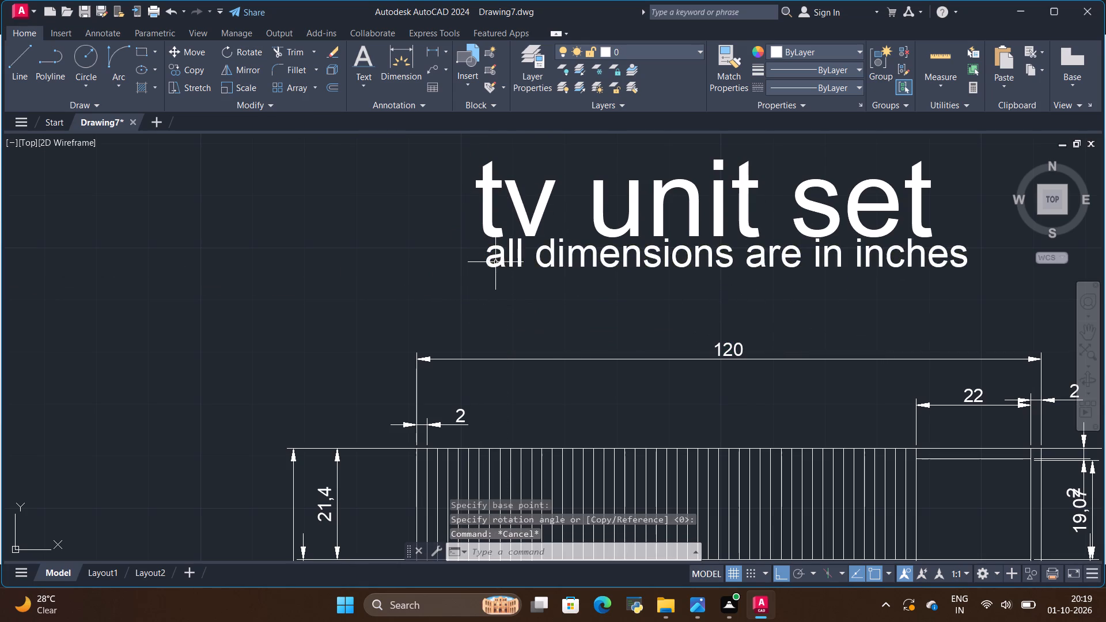
click(178, 54)
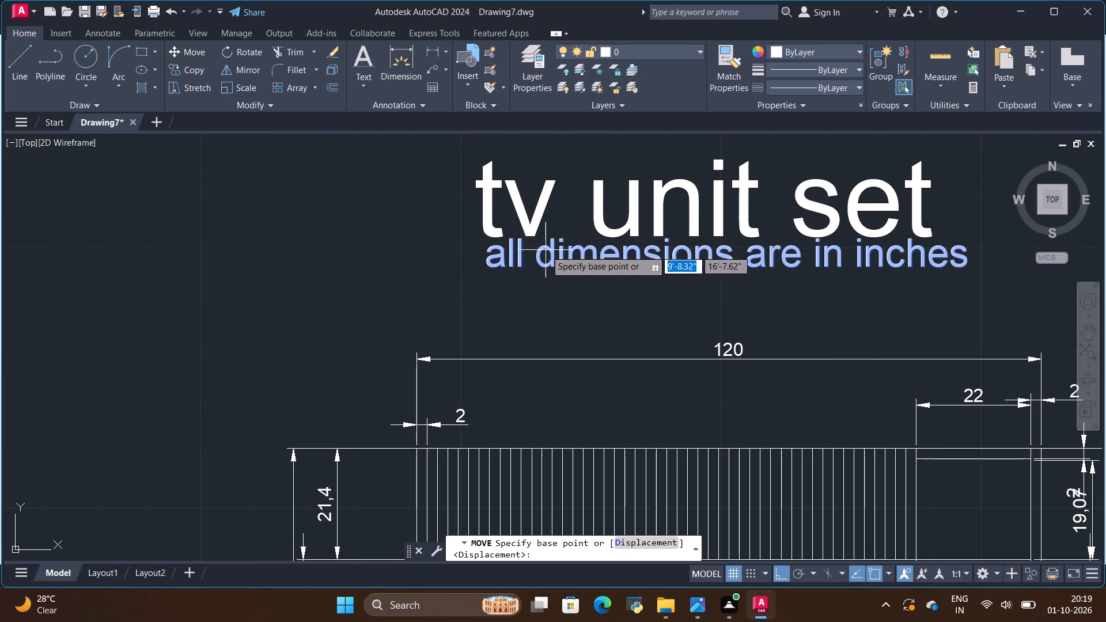
click(546, 250)
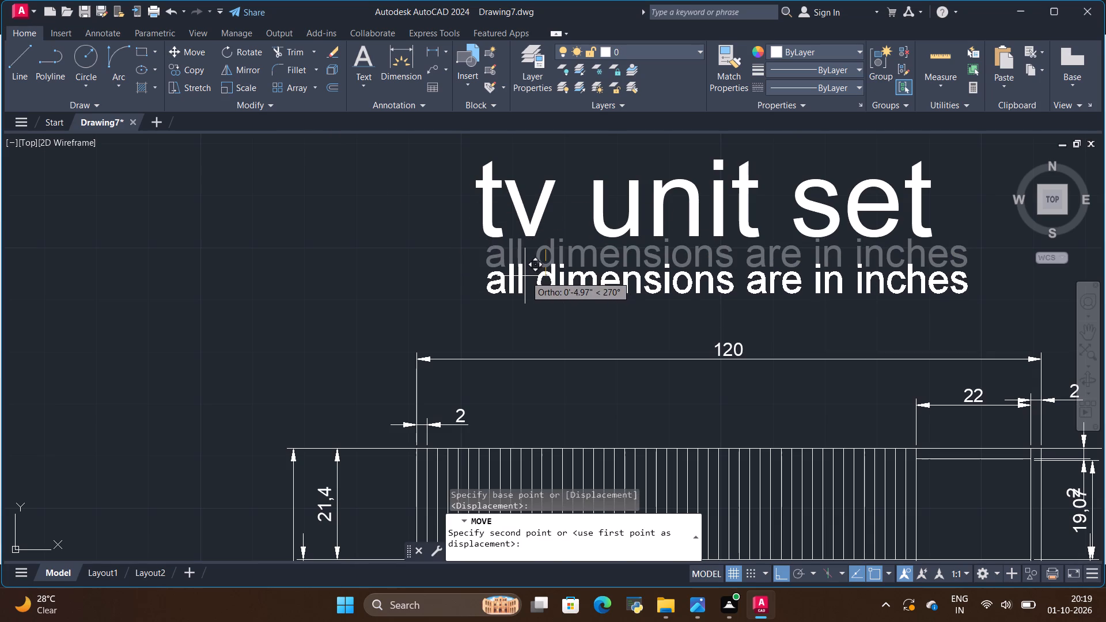
click(524, 275)
Examine the finished TV unit elevation, checking its title, note, components and dimensions.
scroll(400, 283, down, 2)
scroll(475, 271, down, 2)
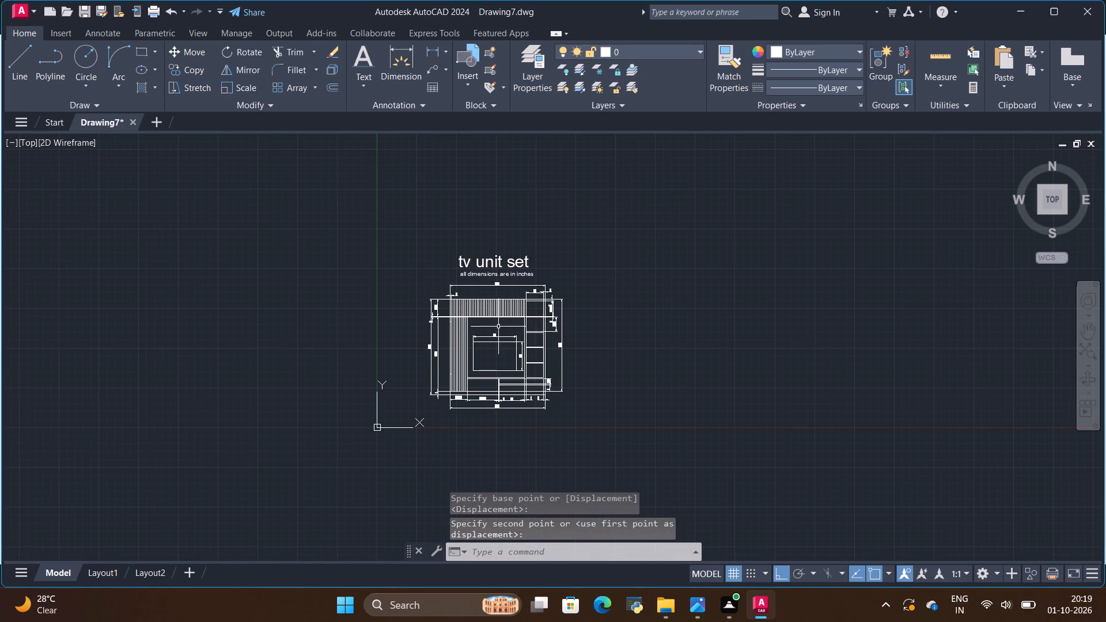
scroll(498, 327, up, 1)
scroll(669, 279, down, 1)
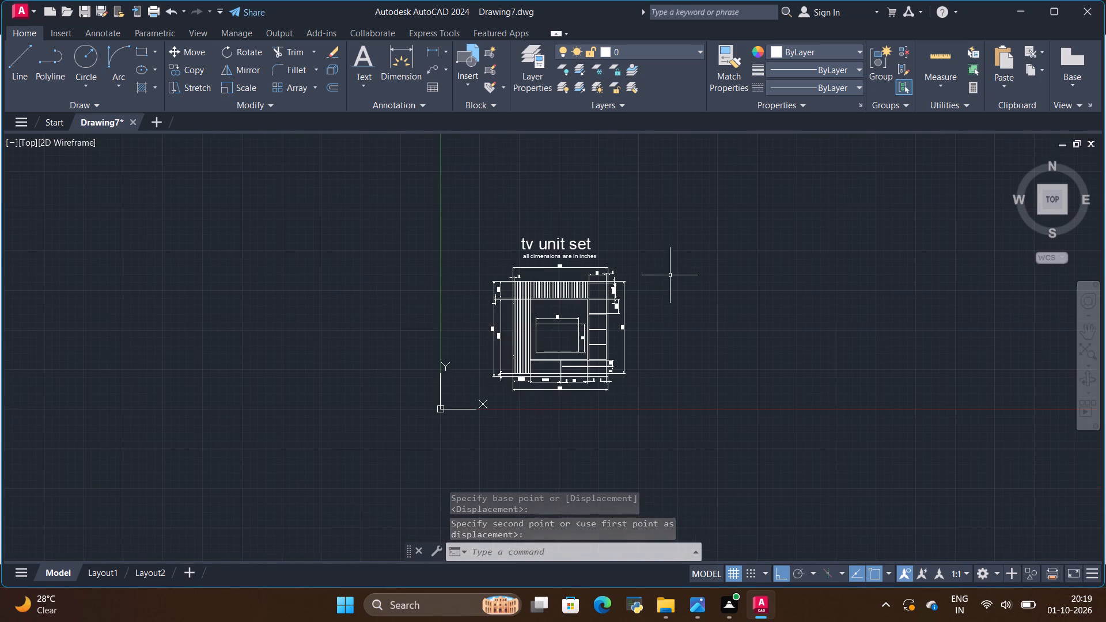
scroll(494, 404, up, 1)
scroll(494, 404, down, 1)
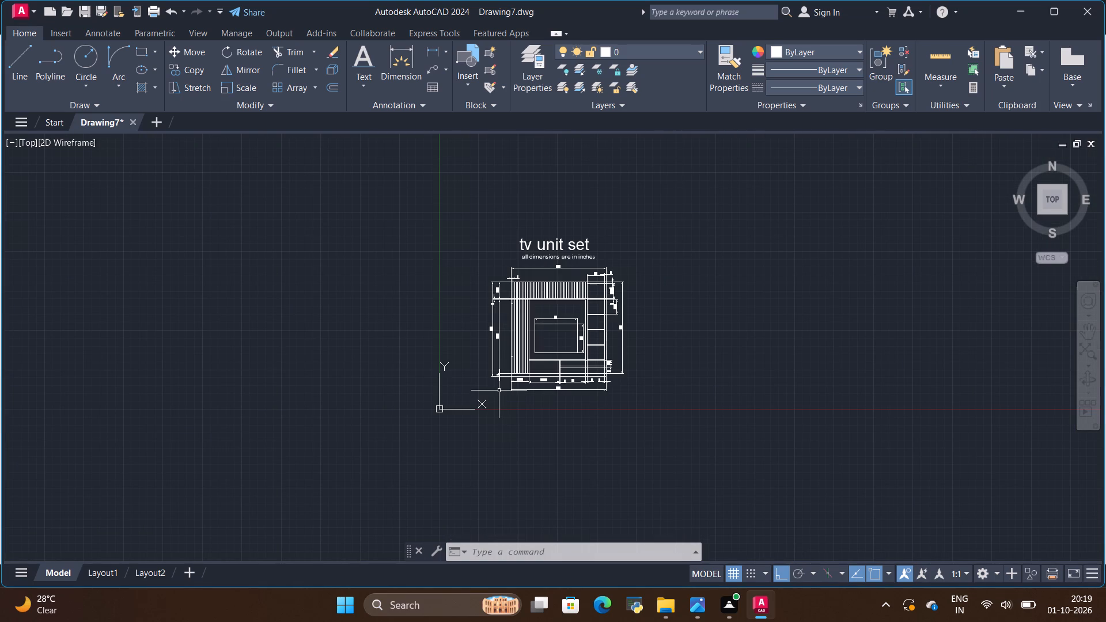
scroll(494, 390, up, 2)
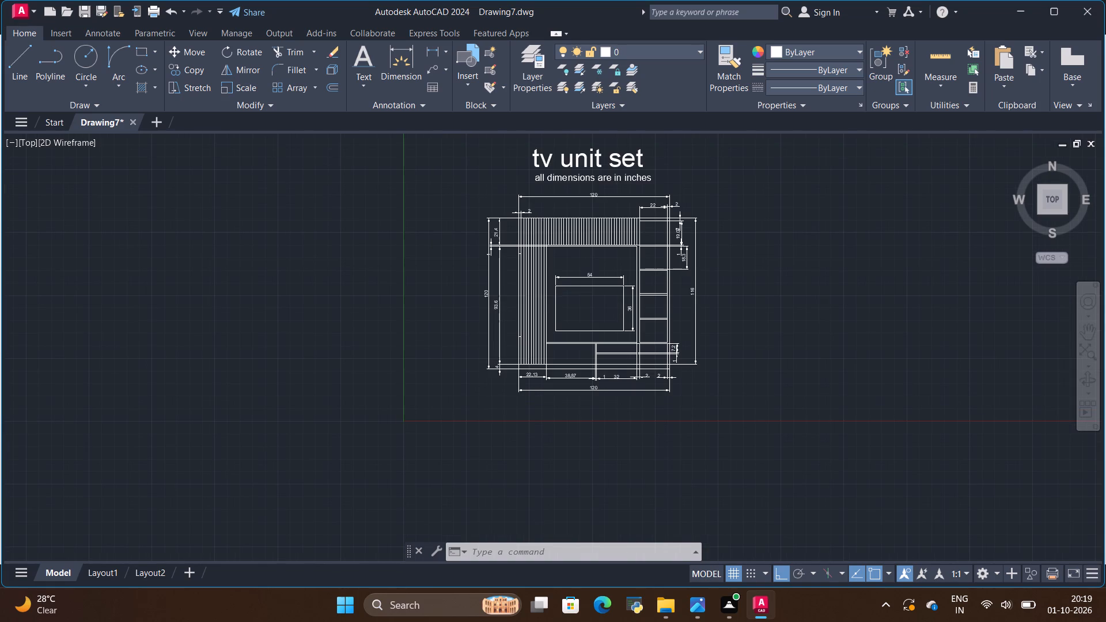
scroll(516, 404, up, 2)
scroll(622, 315, up, 1)
scroll(606, 323, down, 5)
scroll(605, 244, up, 2)
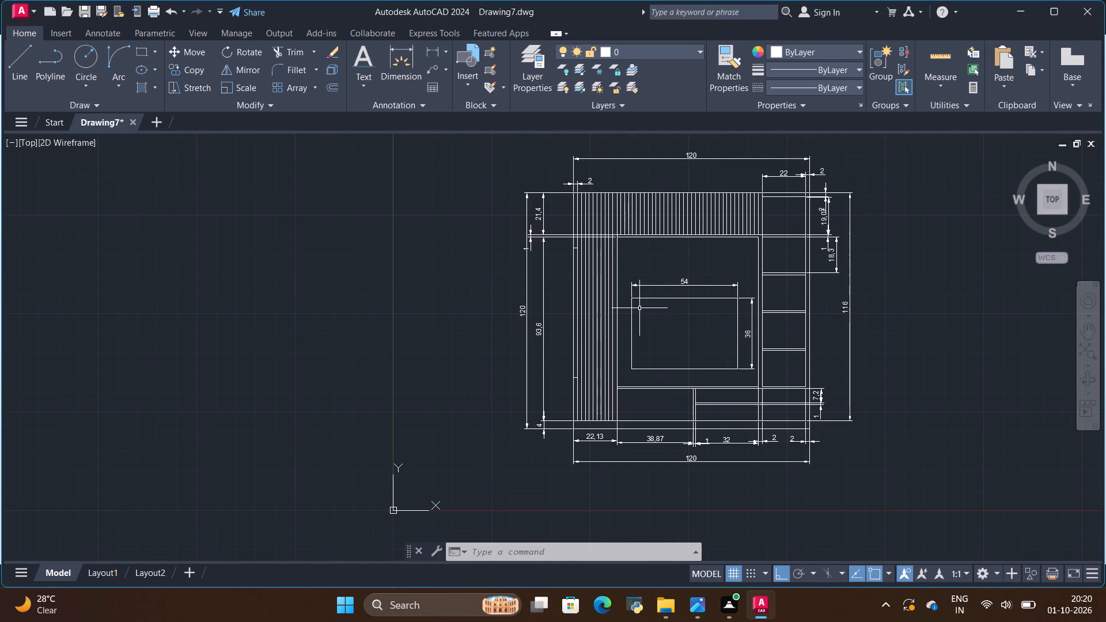
scroll(710, 486, up, 2)
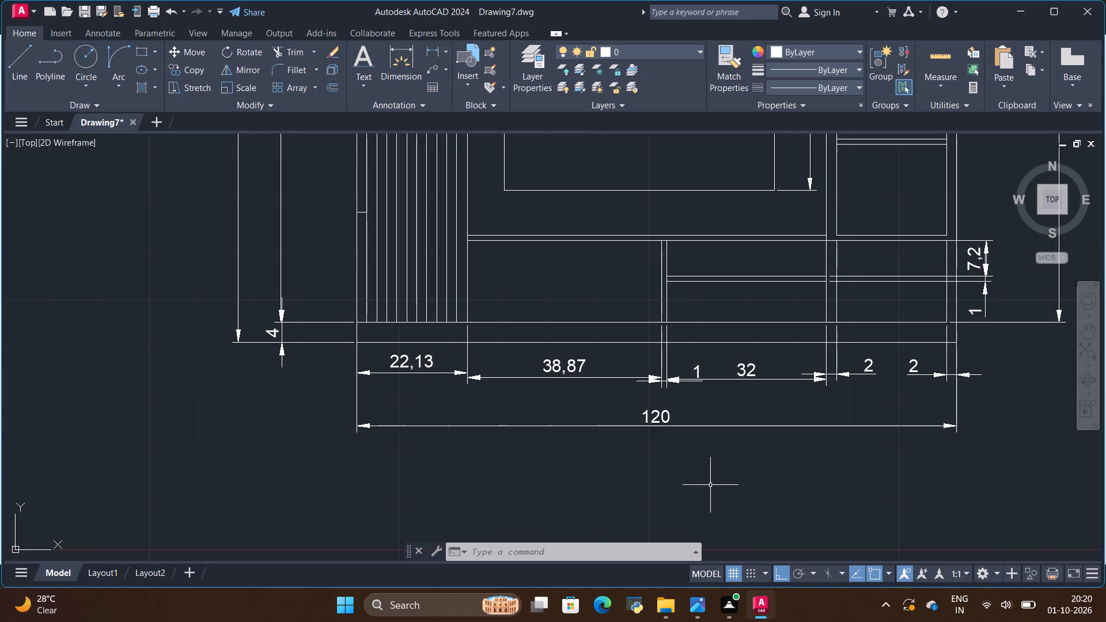
scroll(711, 483, down, 2)
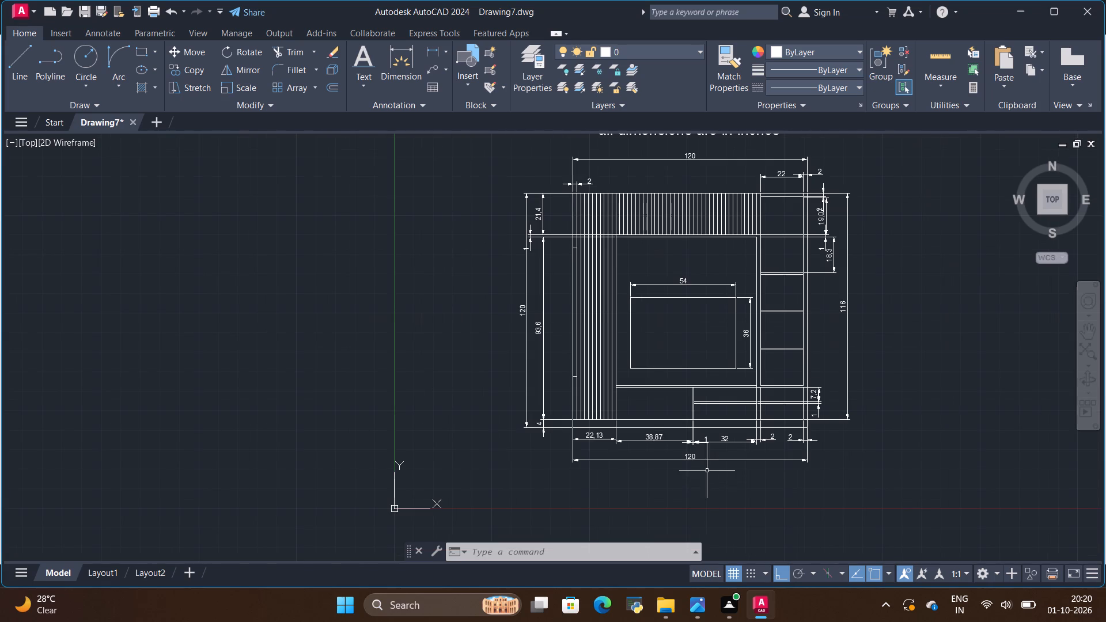
Examine the base cabinets and the lower dimensions of the TV unit elevation up close.
scroll(653, 458, up, 1)
scroll(700, 405, up, 1)
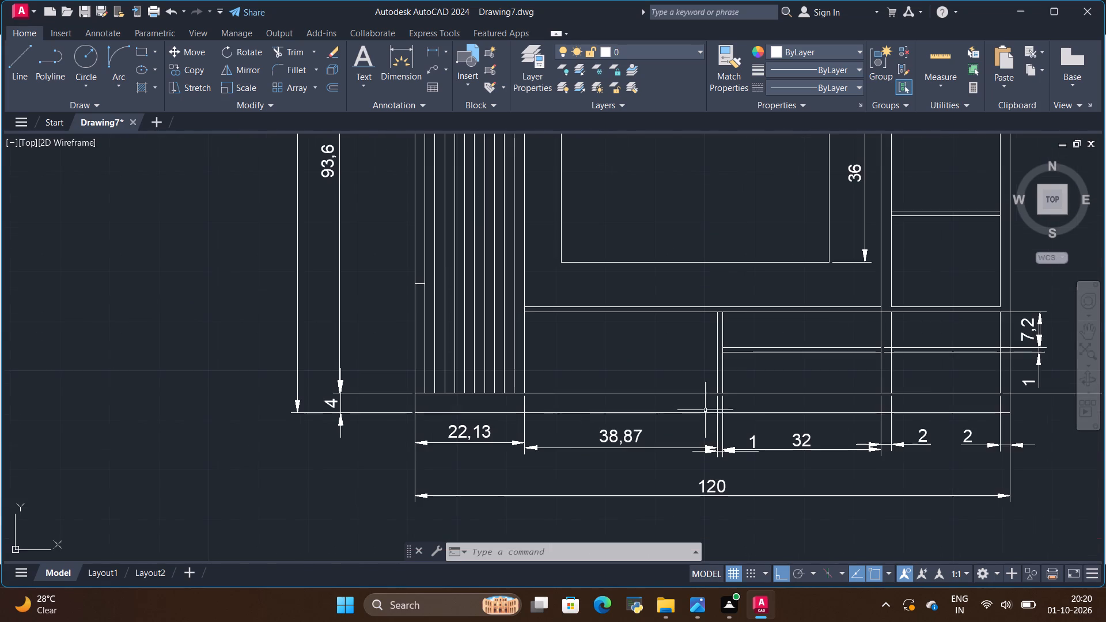
scroll(734, 404, up, 4)
scroll(671, 381, down, 4)
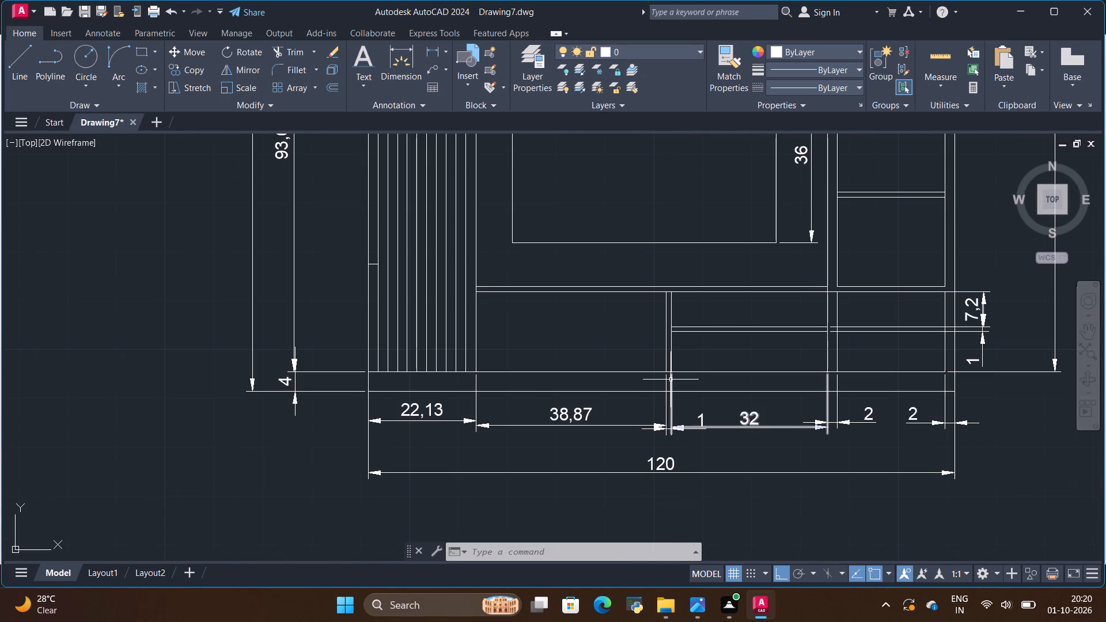
scroll(671, 380, down, 2)
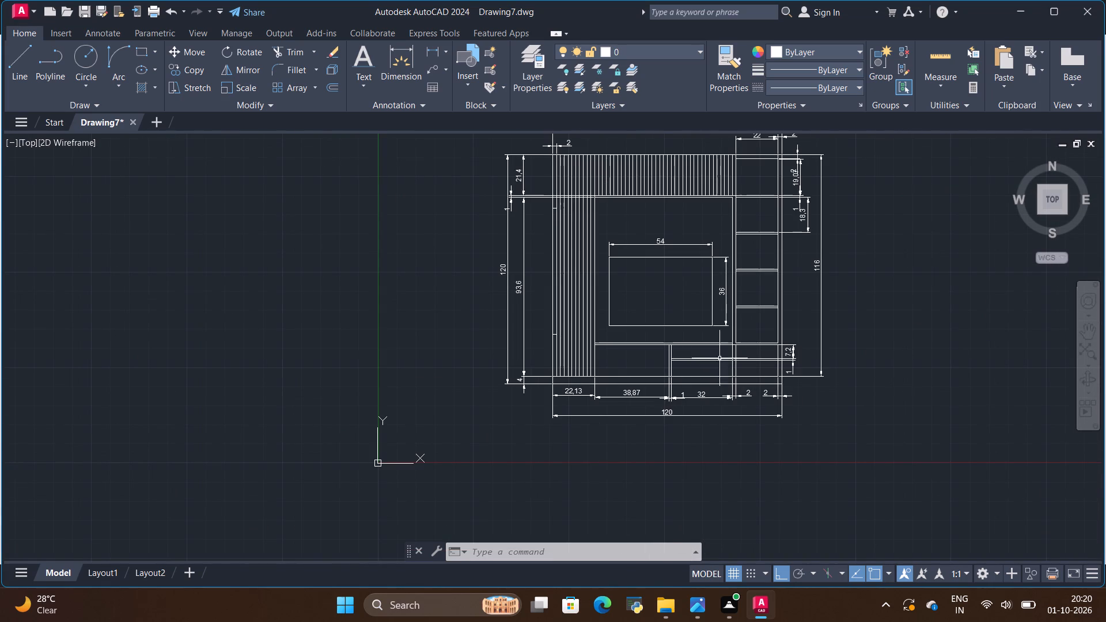
scroll(688, 359, down, 1)
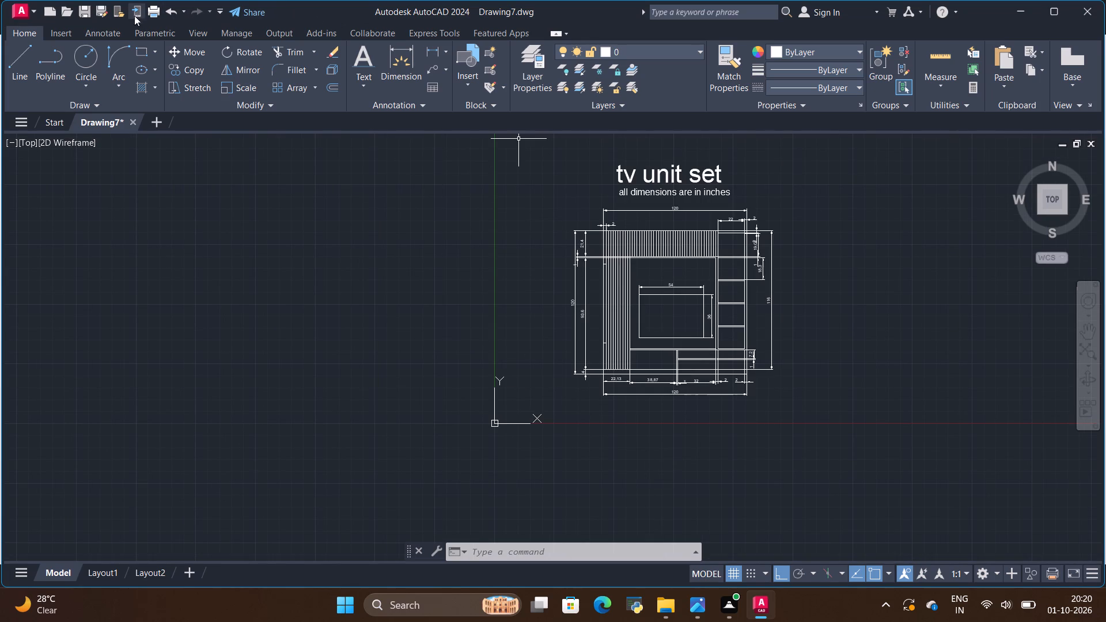
Set up a plot with the DWG To PDF.pc3 plotter and a window area enclosing the title, note and whole dimensioned elevation.
click(156, 10)
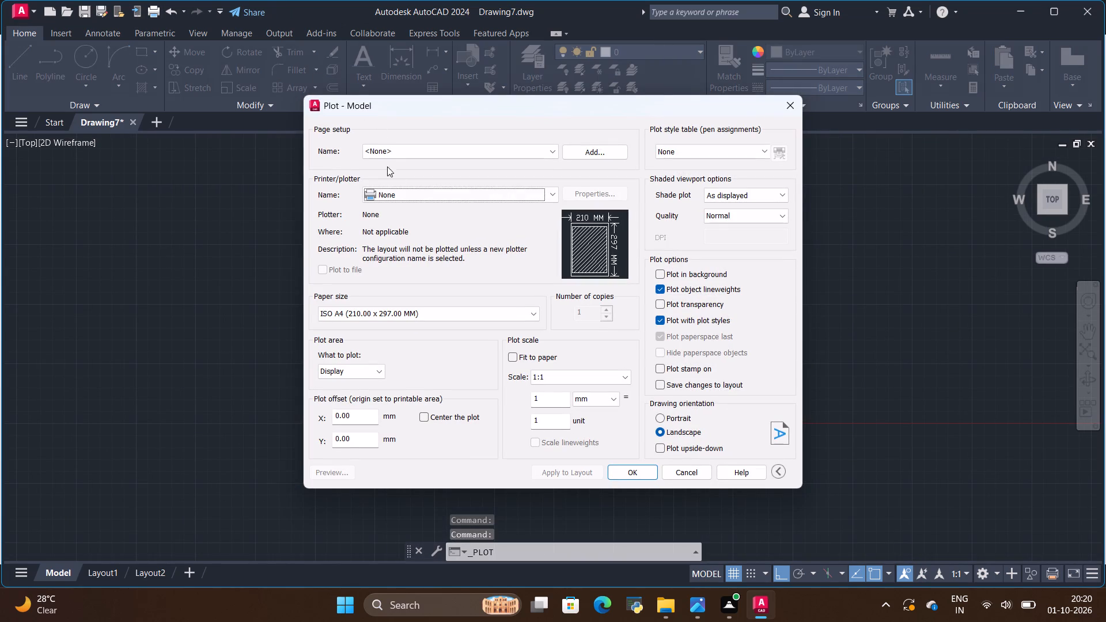
click(400, 193)
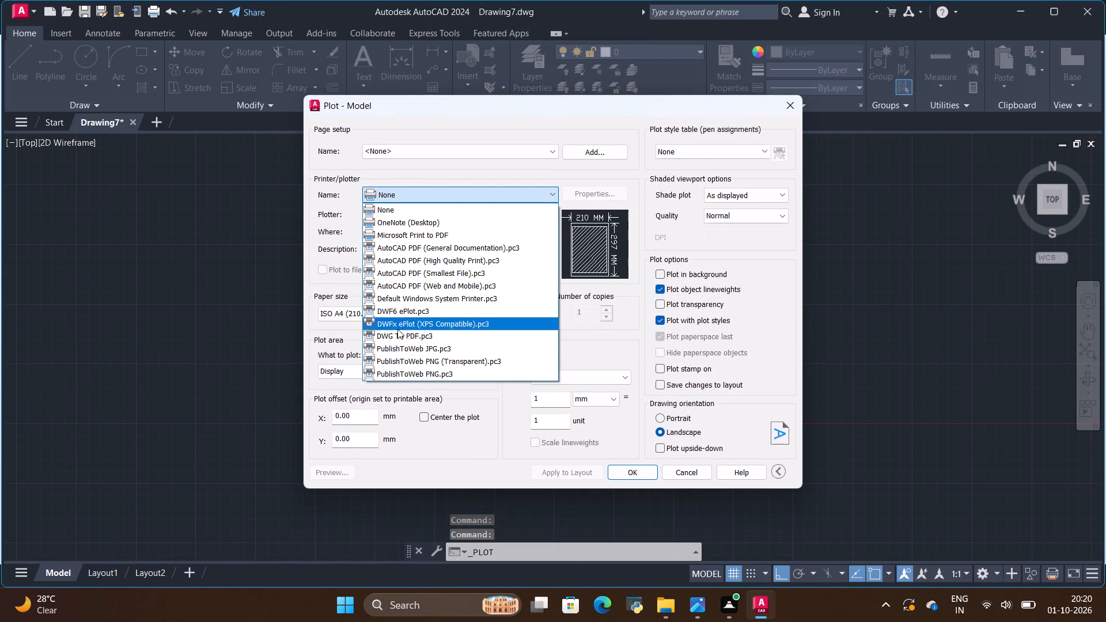
click(399, 339)
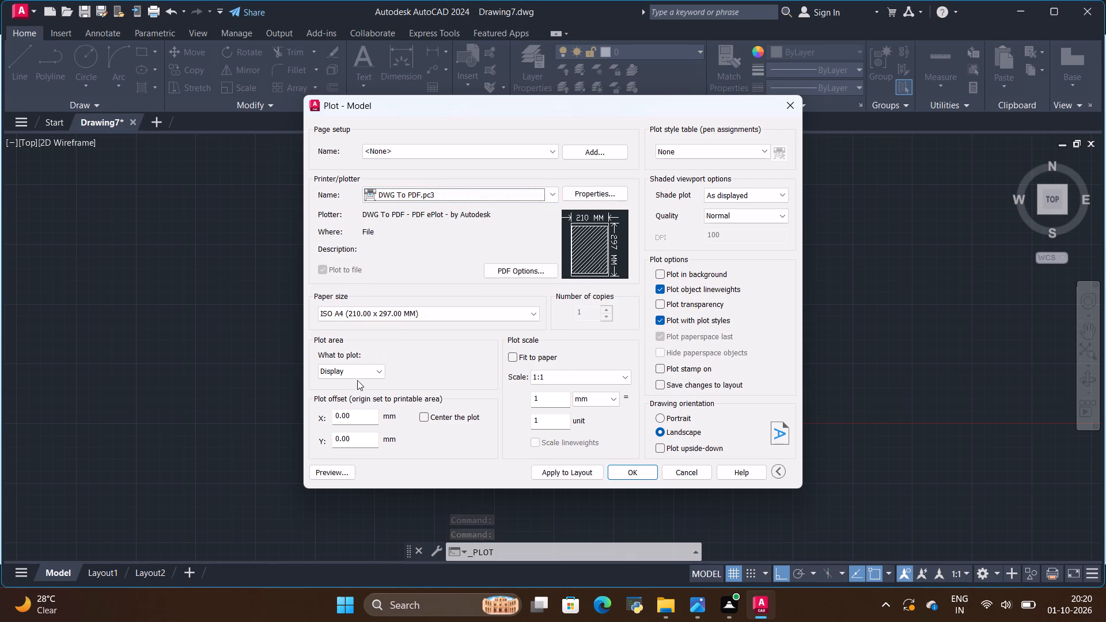
click(357, 375)
click(354, 411)
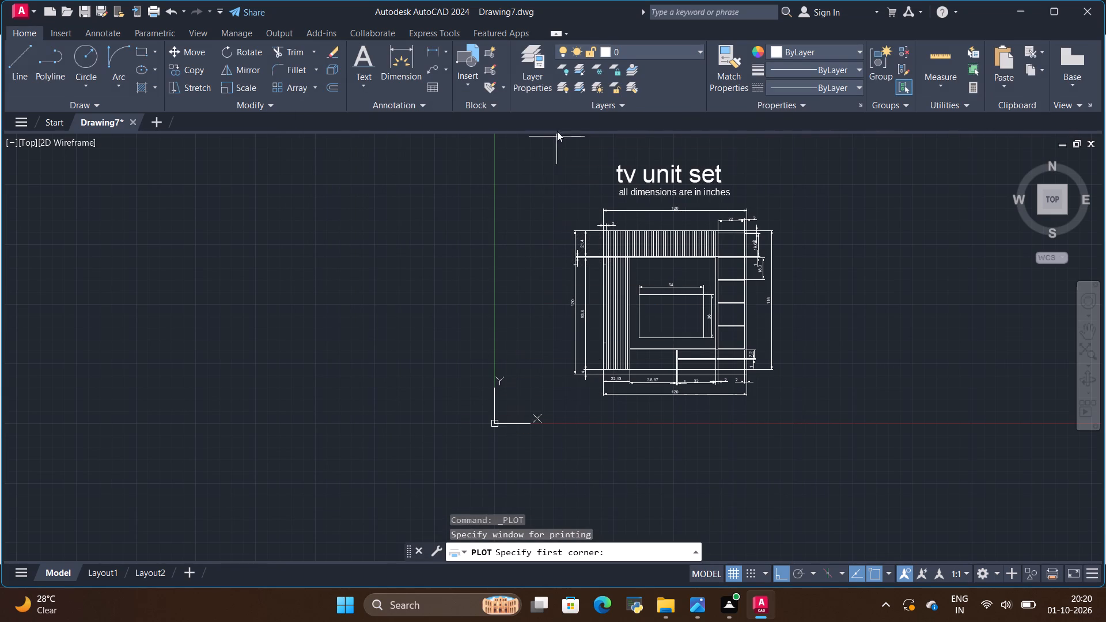
scroll(570, 192, down, 1)
scroll(571, 188, up, 1)
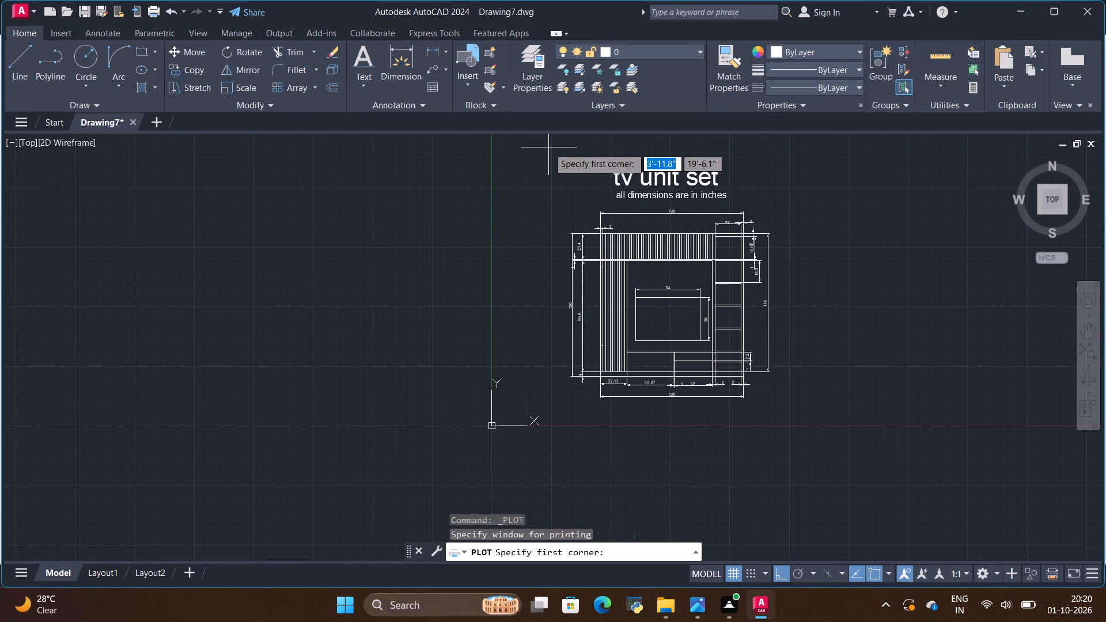
click(548, 147)
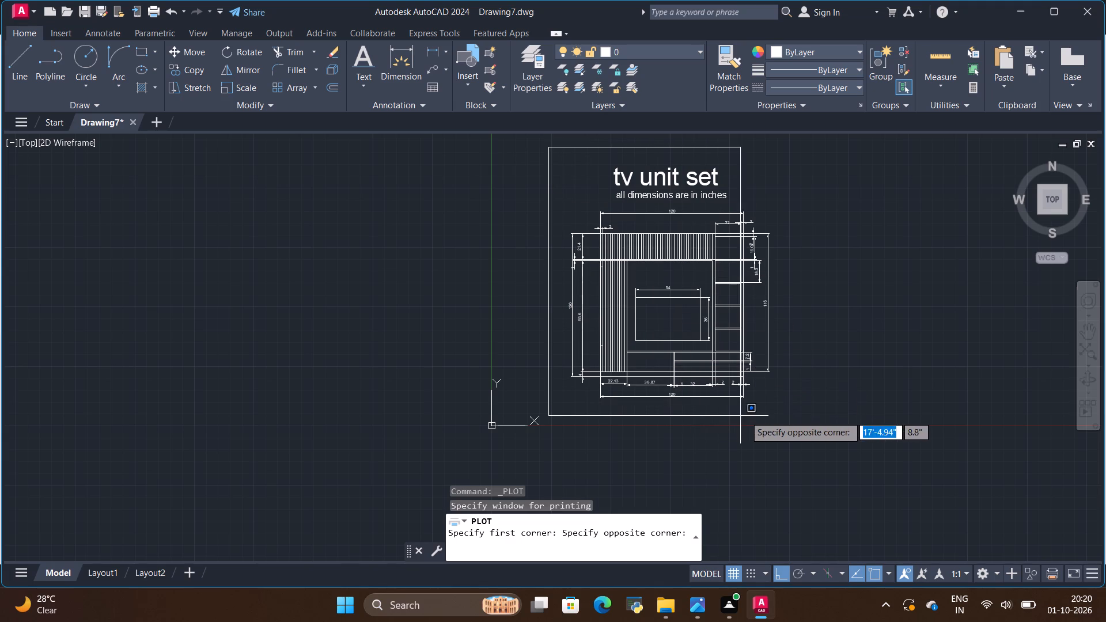
click(781, 412)
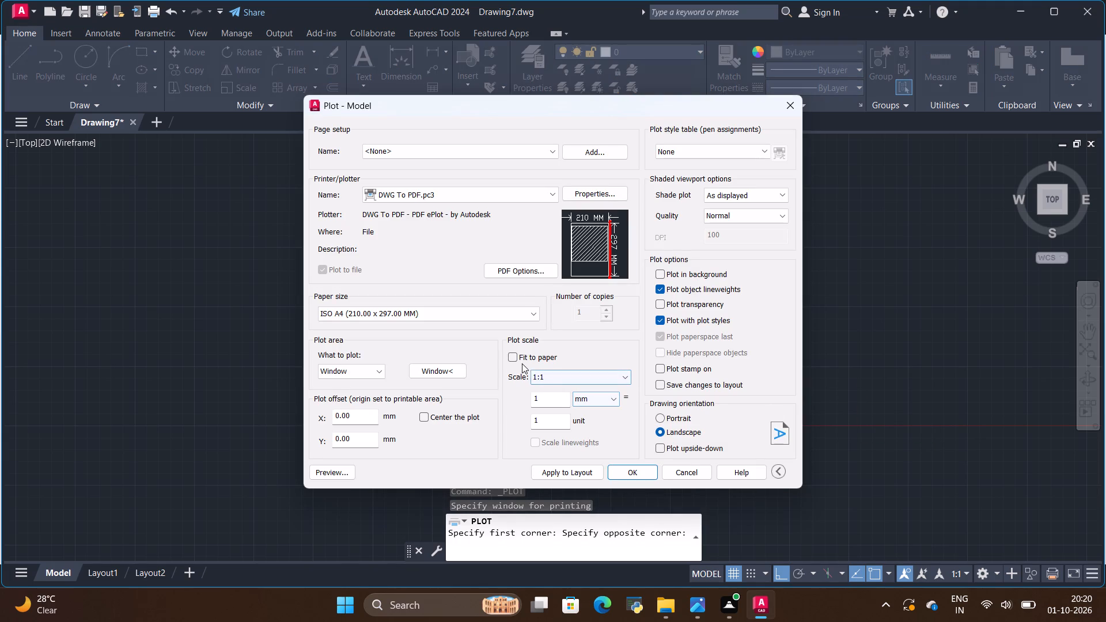
Fit the plot to paper in inches, apply it to the layout, and save the PDF in Downloads under the suggested file name.
click(517, 356)
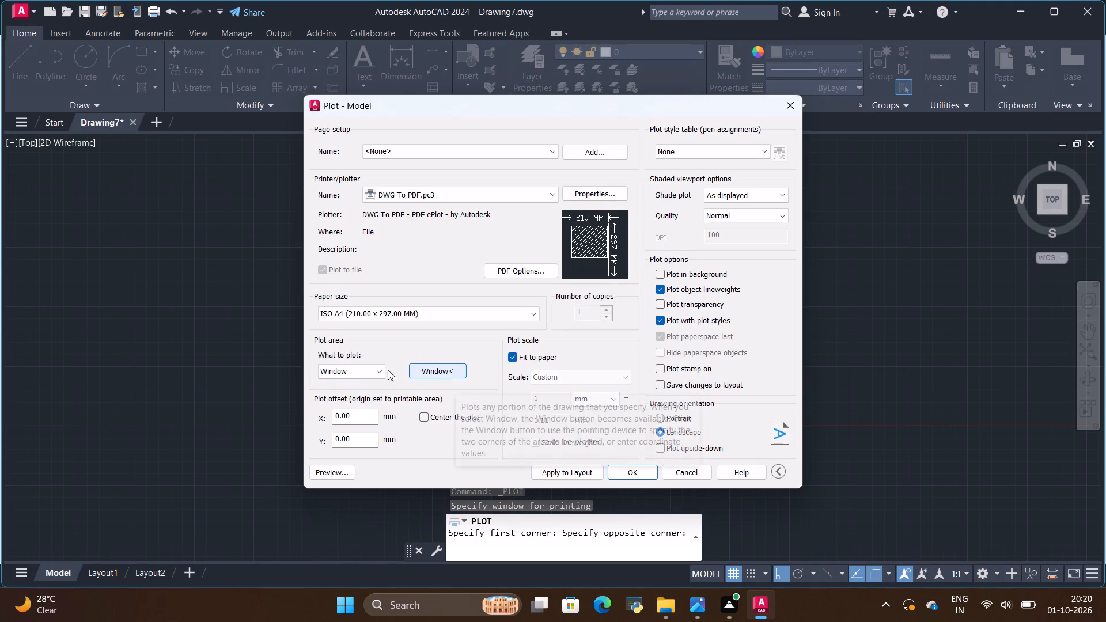
click(588, 406)
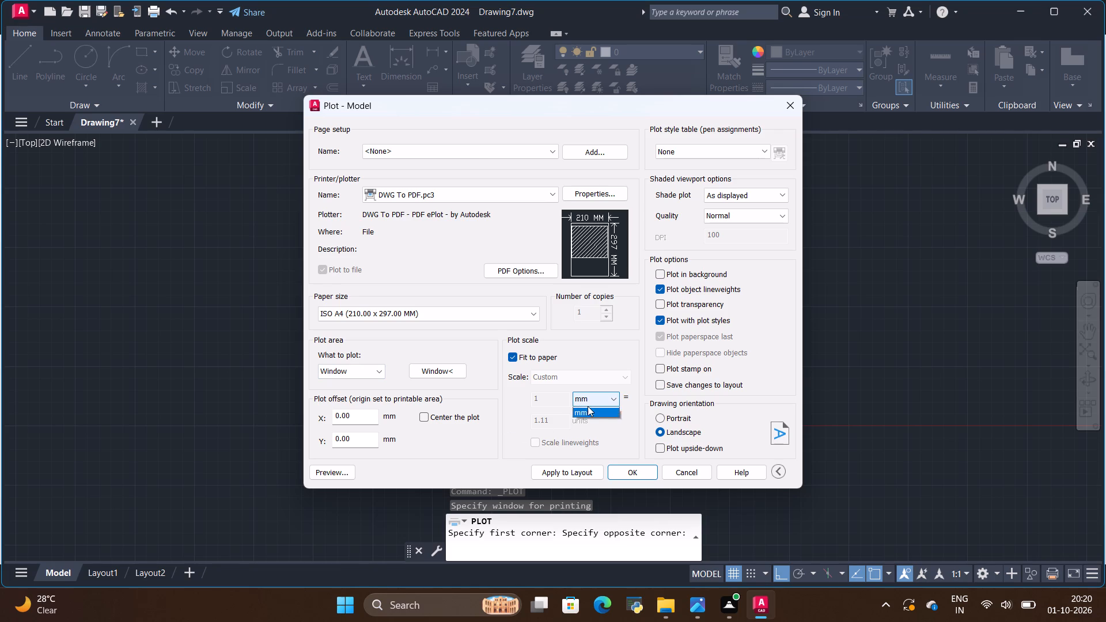
click(590, 414)
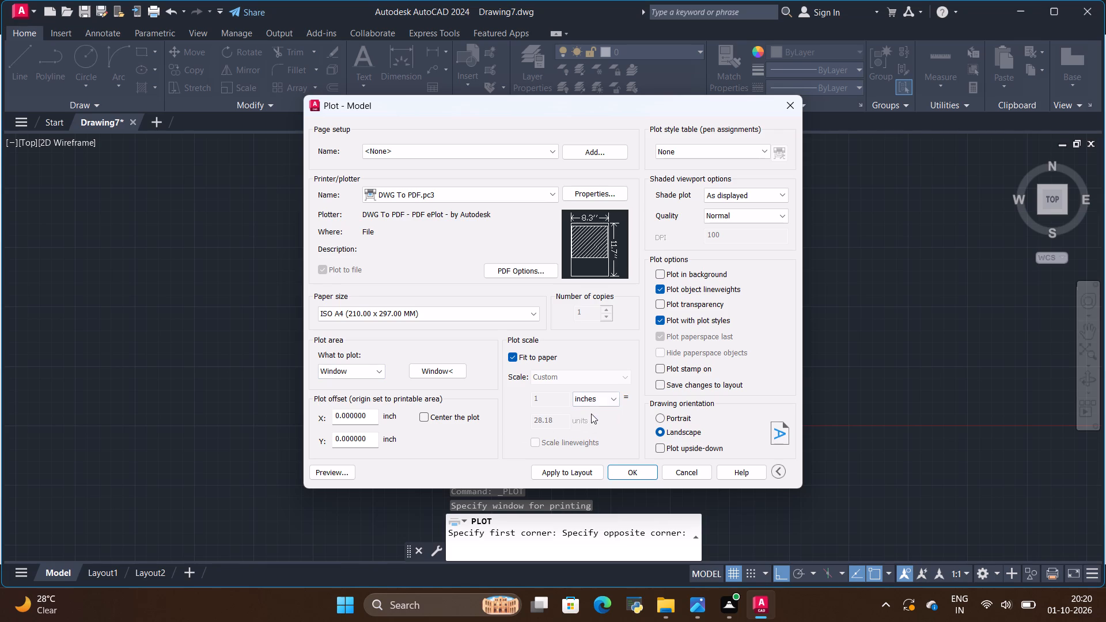
click(581, 471)
click(615, 469)
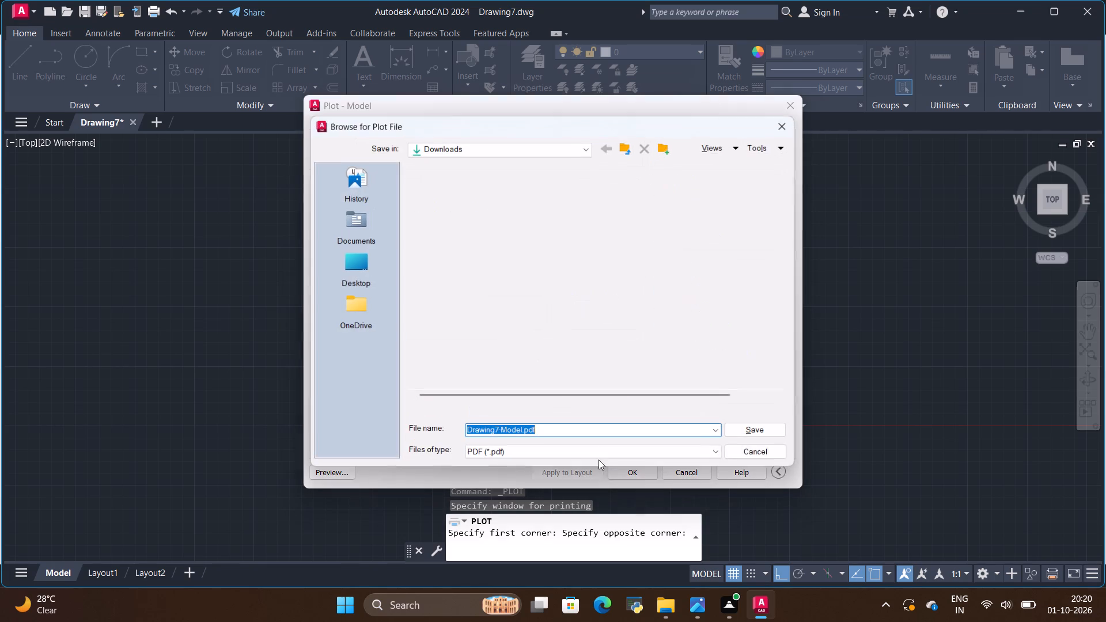
click(737, 437)
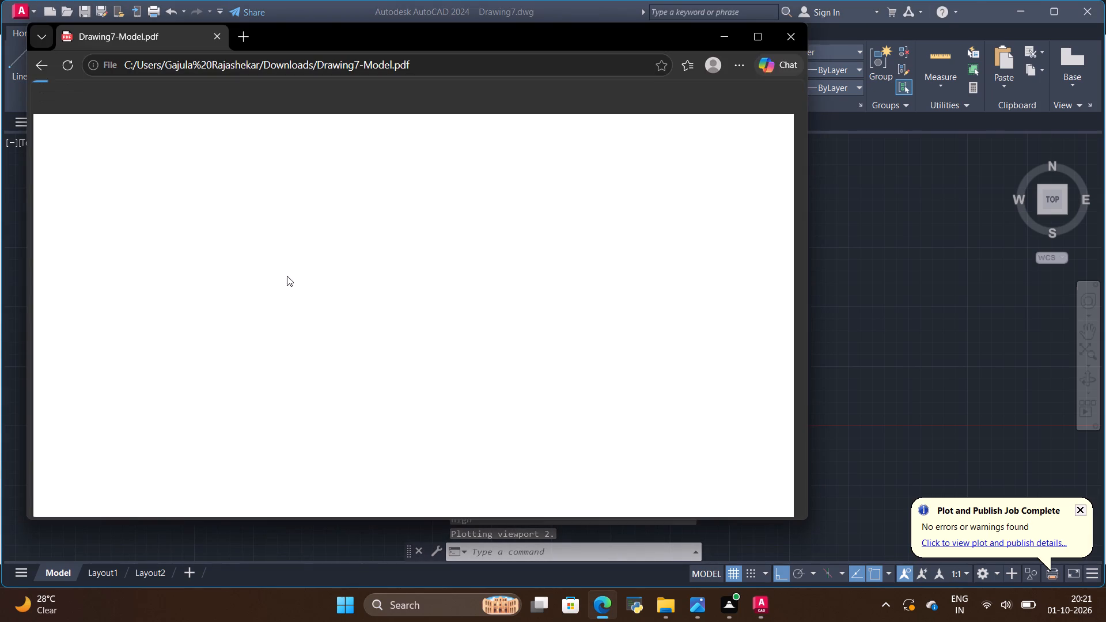
Review the plotted PDF in Microsoft Edge at larger magnification, checking title, note, elevation and dimensions, and close it.
scroll(344, 270, down, 1)
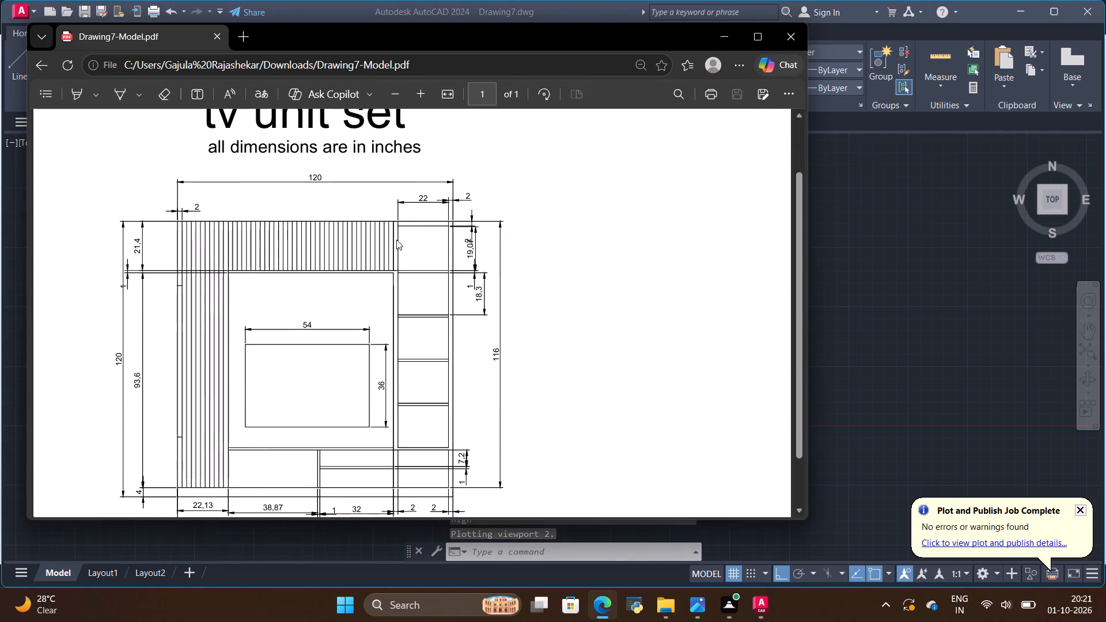
click(419, 88)
click(419, 88)
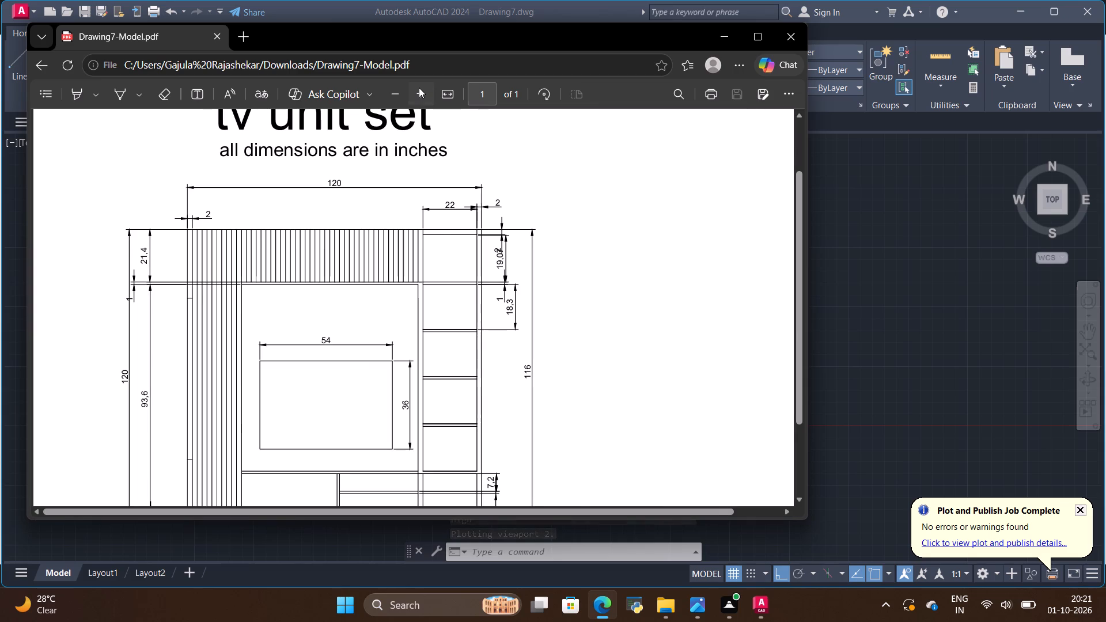
click(419, 88)
scroll(445, 251, up, 2)
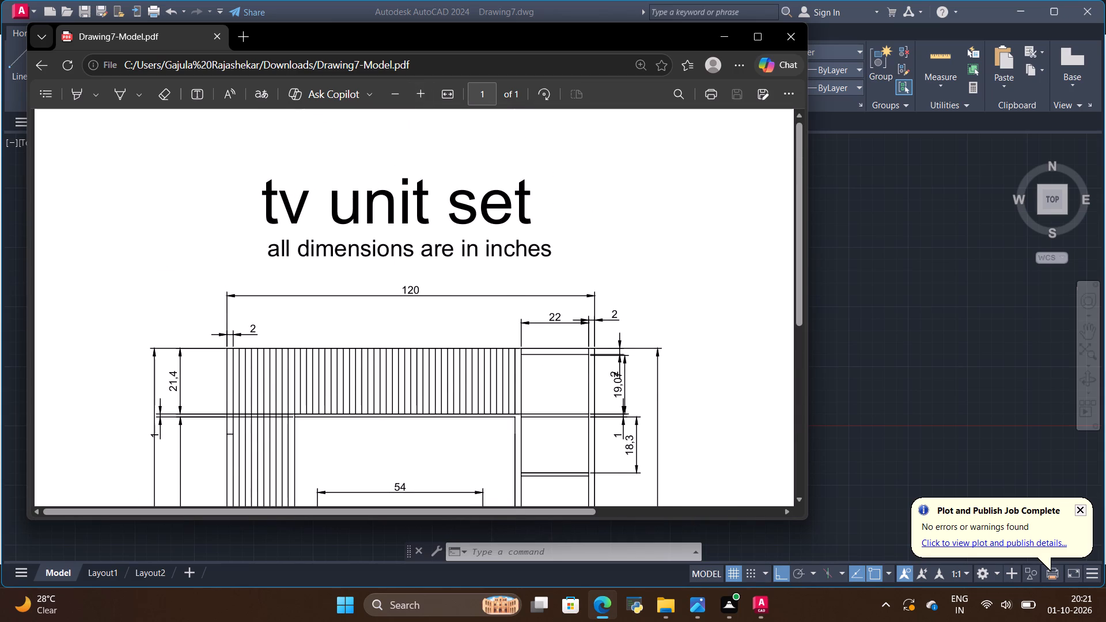
scroll(347, 189, down, 8)
scroll(501, 248, up, 1)
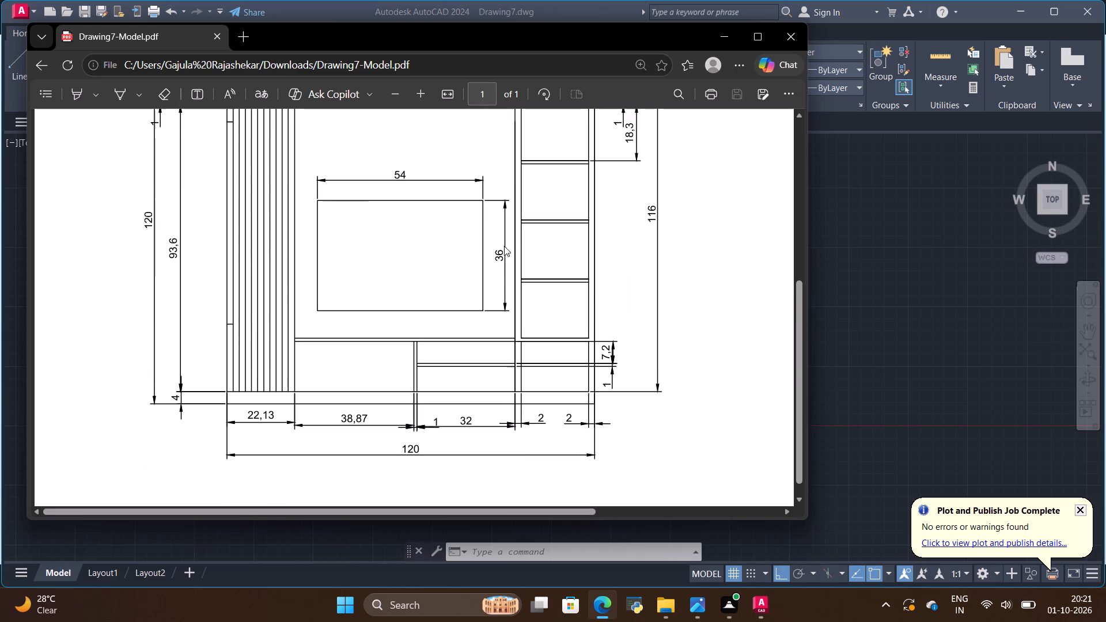
scroll(504, 246, up, 1)
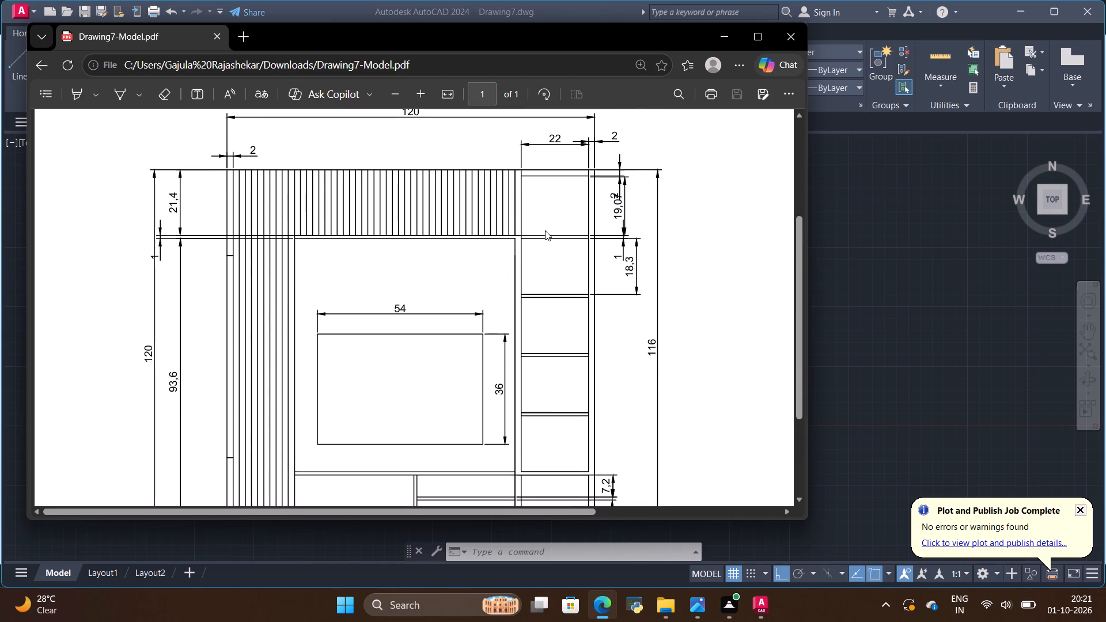
scroll(545, 230, down, 3)
scroll(544, 230, up, 4)
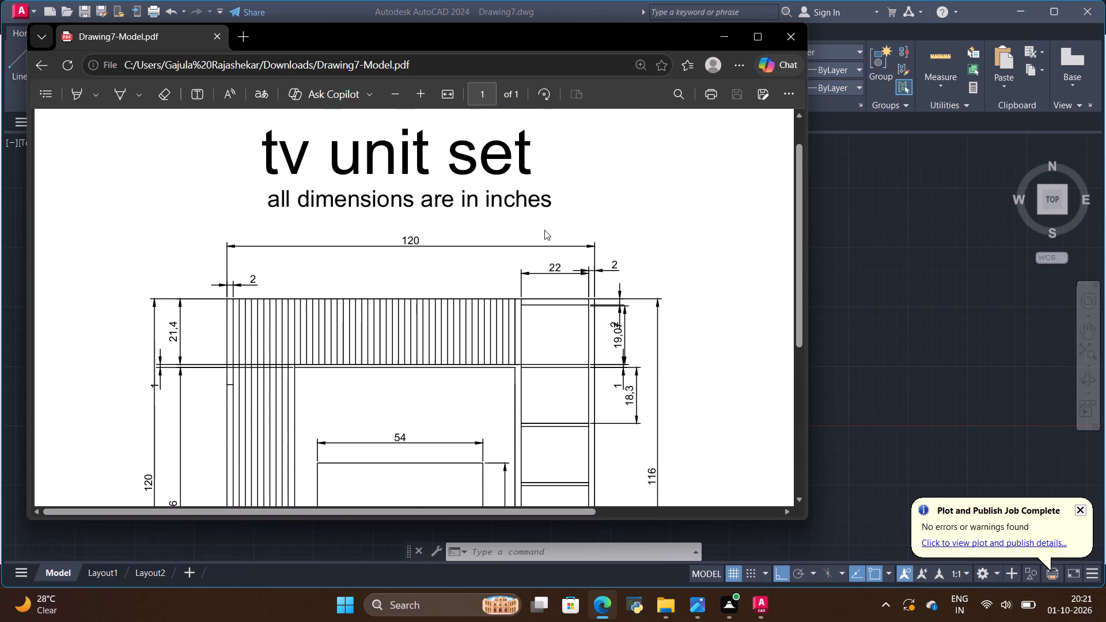
scroll(544, 230, down, 3)
scroll(544, 229, up, 3)
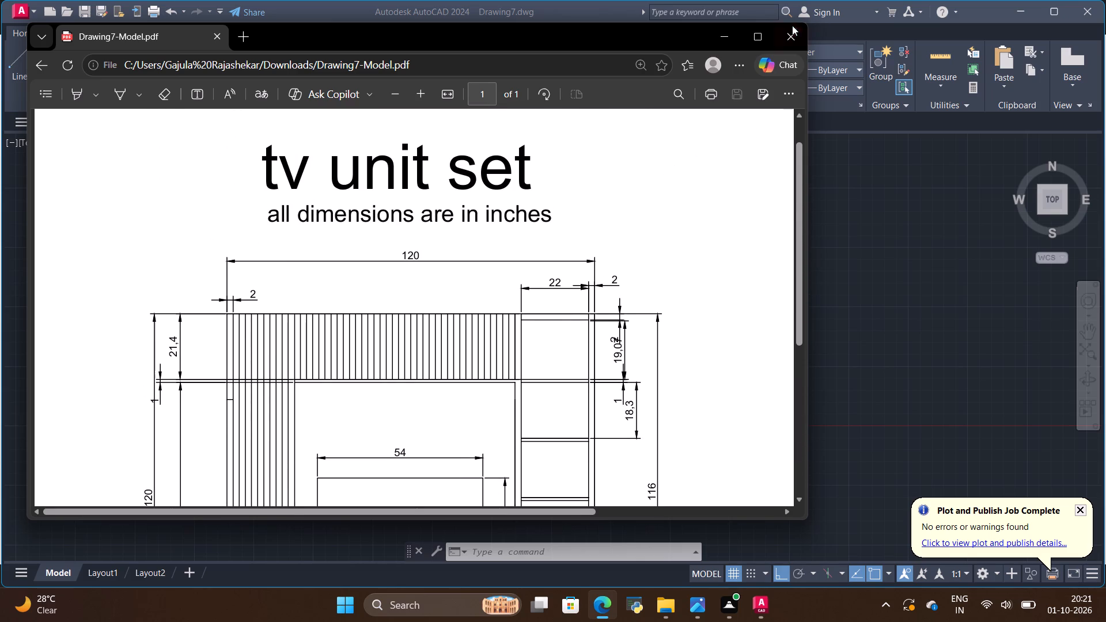
click(791, 27)
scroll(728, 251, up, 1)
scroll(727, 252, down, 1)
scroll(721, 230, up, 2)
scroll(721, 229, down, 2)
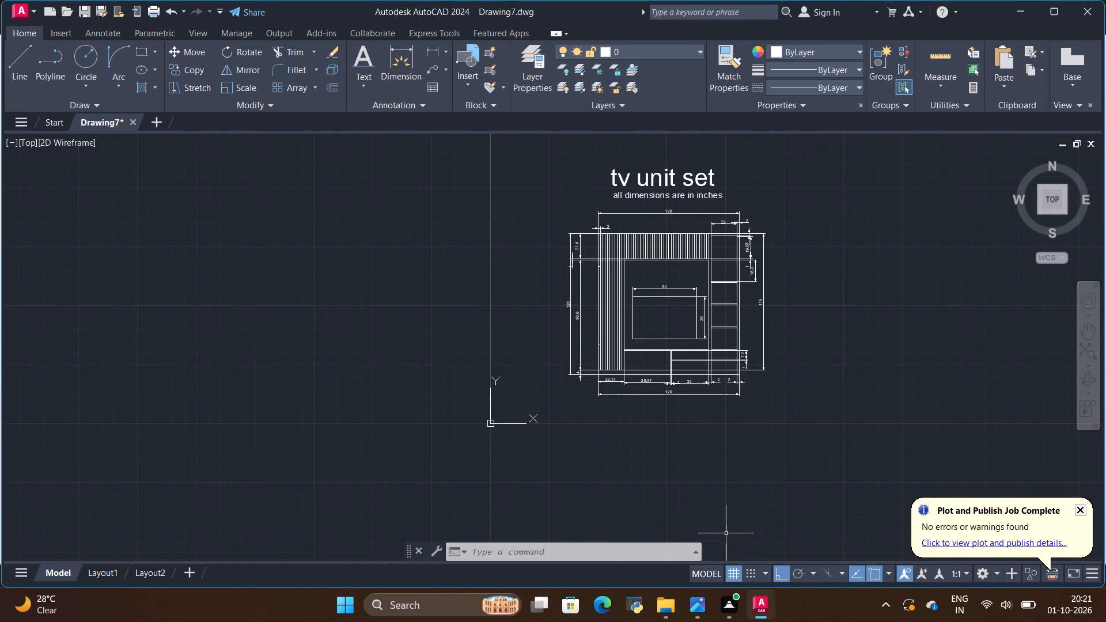